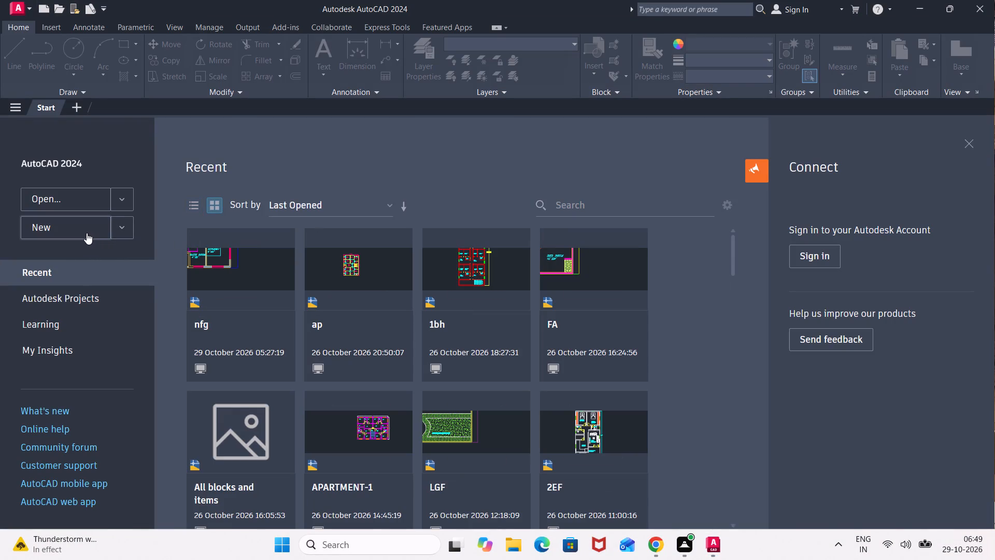
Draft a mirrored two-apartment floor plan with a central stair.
Create a new blank drawing.
{"action": "double_click", "coordinate": [83, 230]}
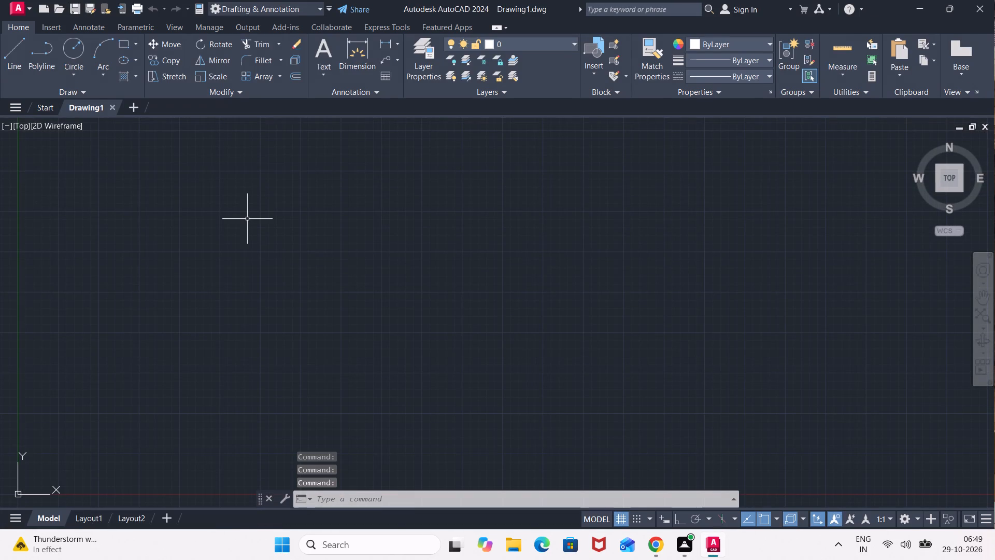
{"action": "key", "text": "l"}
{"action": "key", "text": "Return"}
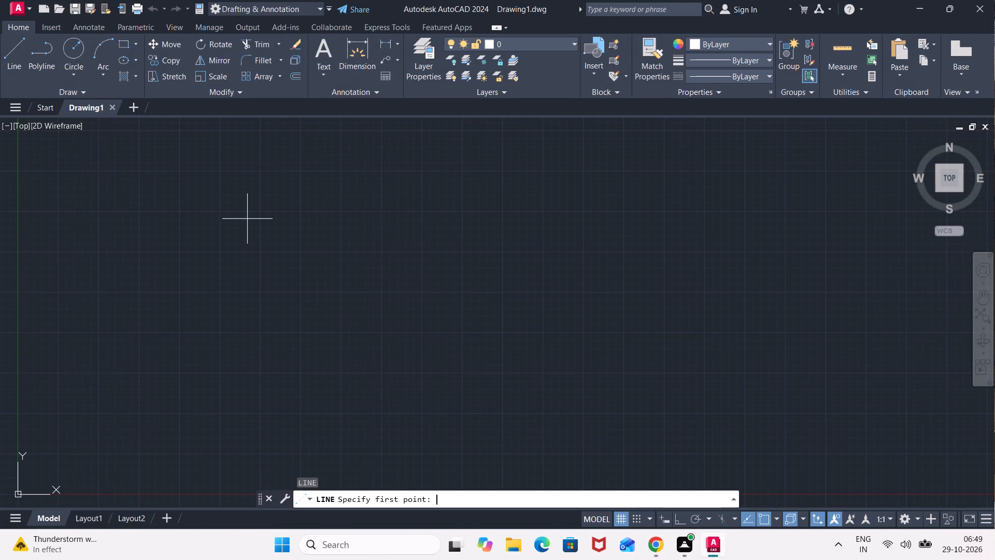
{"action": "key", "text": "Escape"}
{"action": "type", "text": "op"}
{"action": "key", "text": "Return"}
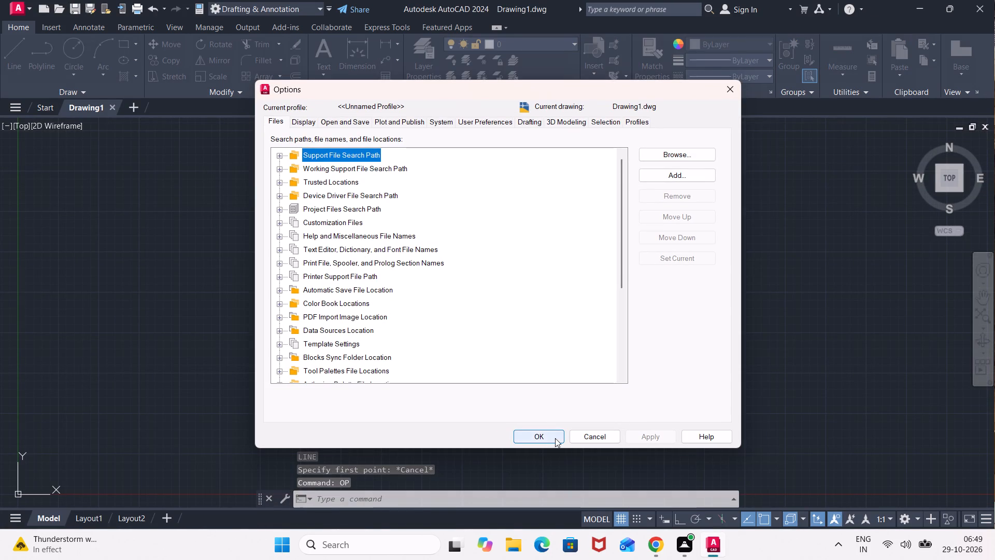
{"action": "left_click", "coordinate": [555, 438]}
Turn on command logging with LOGFILEON.
{"action": "type", "text": "logfile"}
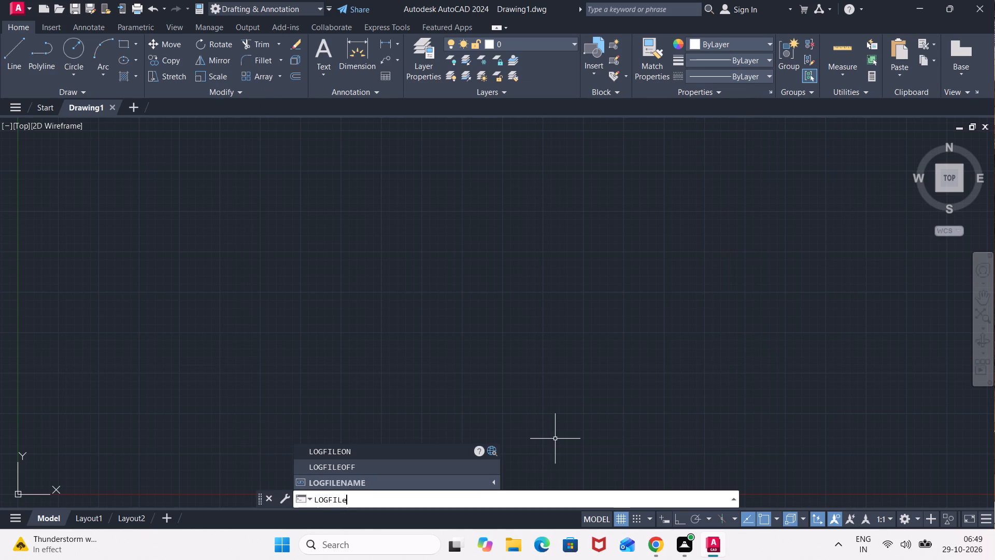
{"action": "type", "text": "on"}
{"action": "key", "text": "Return"}
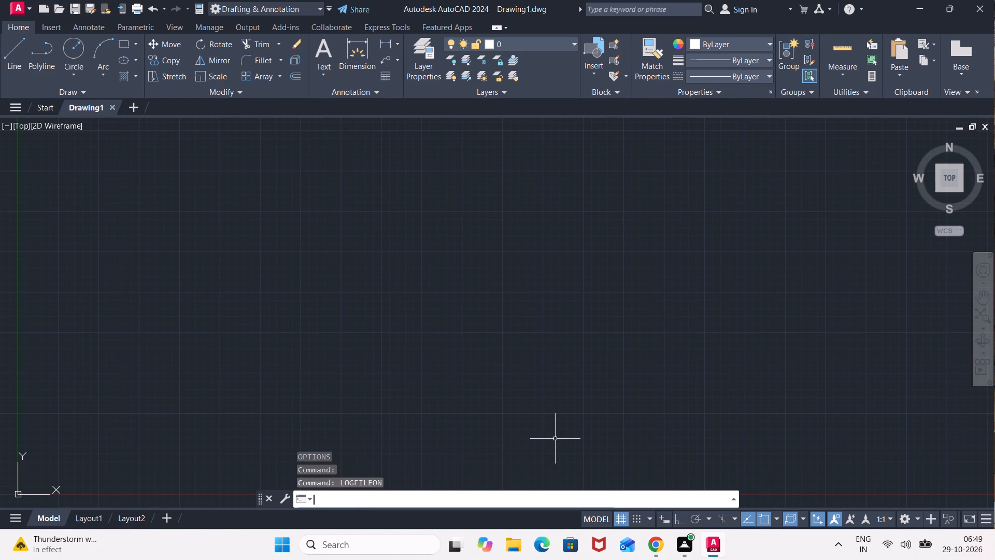
Save the drawing in the Documents folder under the file name TFP.
{"action": "key", "text": "ctrl+s"}
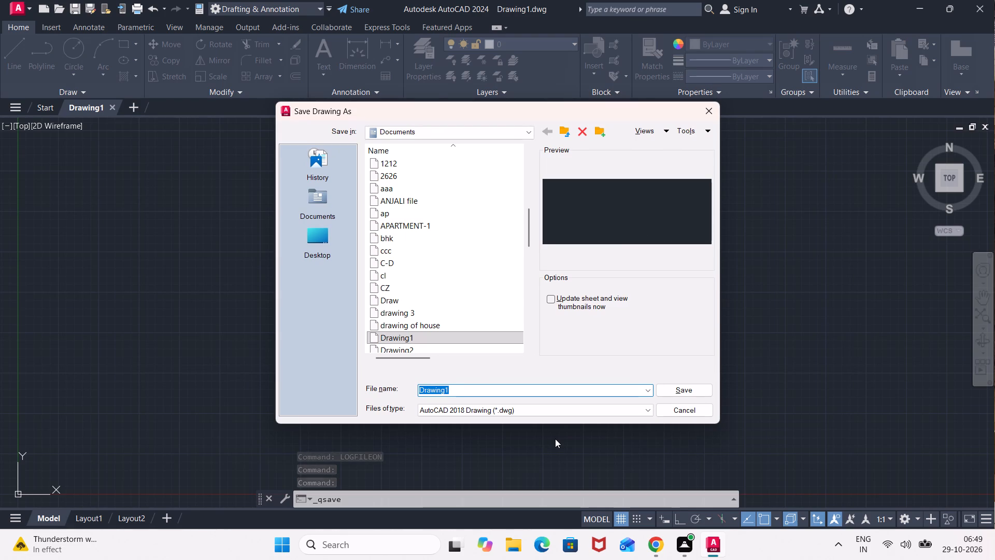
{"action": "key", "text": "BackSpace"}
{"action": "key", "text": "BackSpace"}
{"action": "key", "text": "t"}
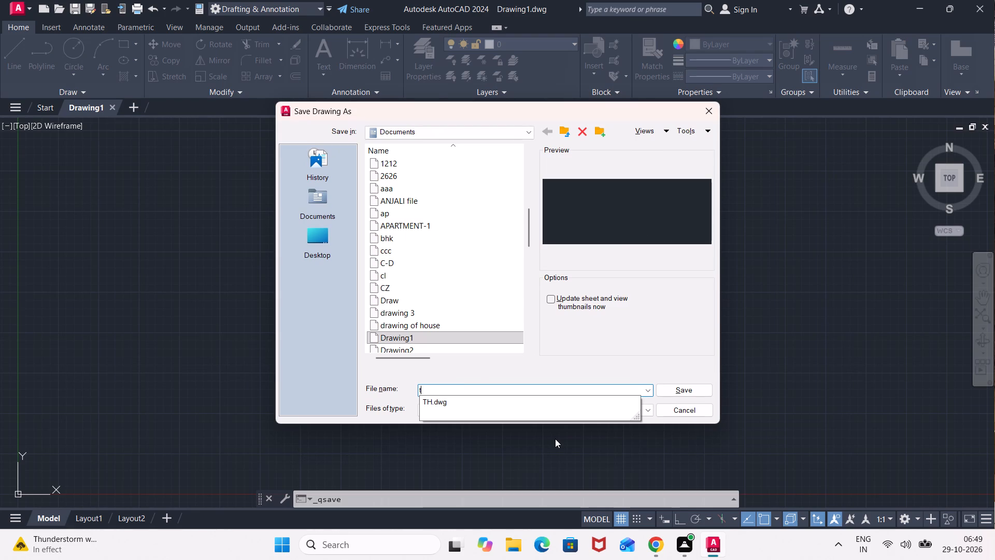
{"action": "key", "text": "f"}
{"action": "key", "text": "p"}
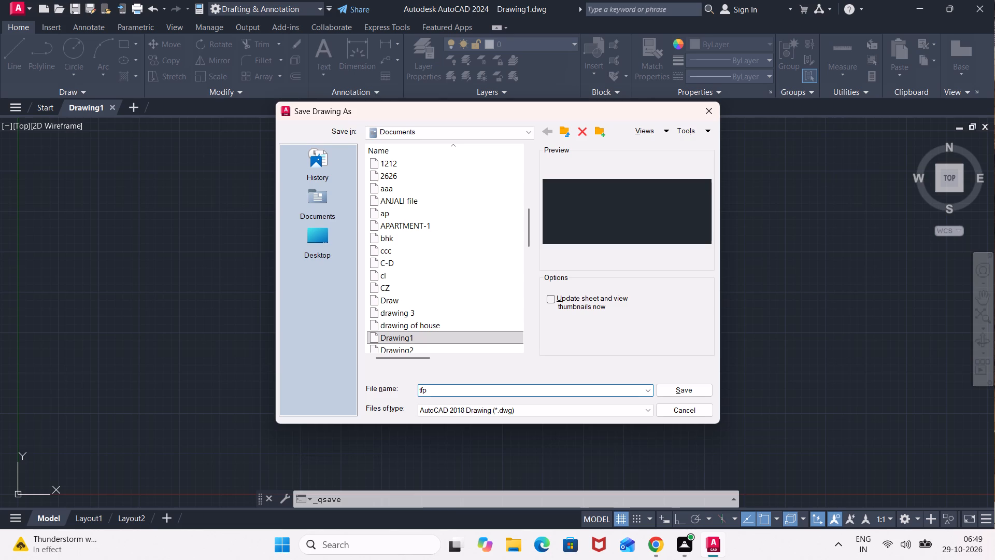
{"action": "key", "text": "BackSpace"}
{"action": "key", "text": "BackSpace"}
{"action": "key", "text": "BackSpace"}
{"action": "type", "text": "TFP"}
{"action": "key", "text": "Return"}
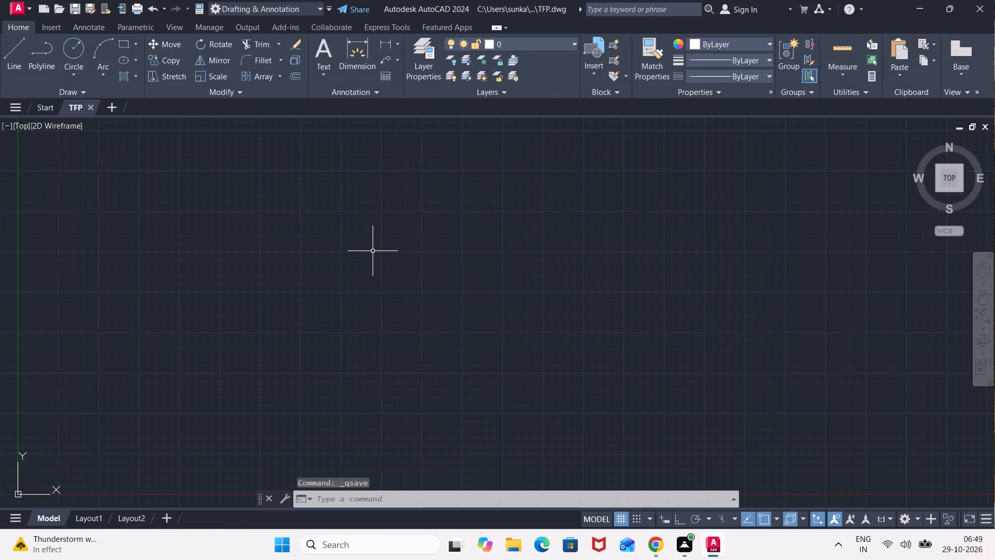
Configure the drawing units to Engineering length type with 0'-0.00" precision.
{"action": "type", "text": "UN"}
{"action": "key", "text": "Return"}
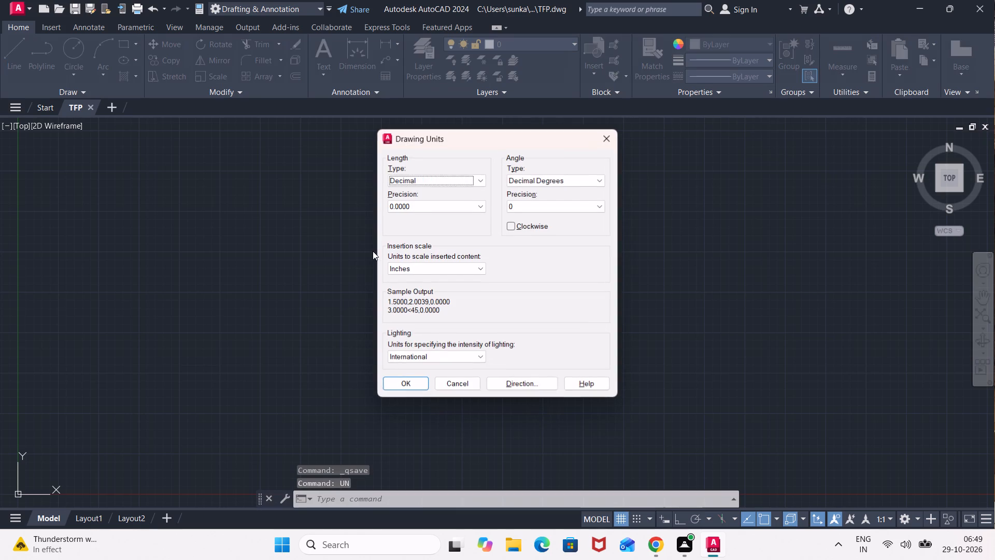
{"action": "left_click", "coordinate": [442, 178]}
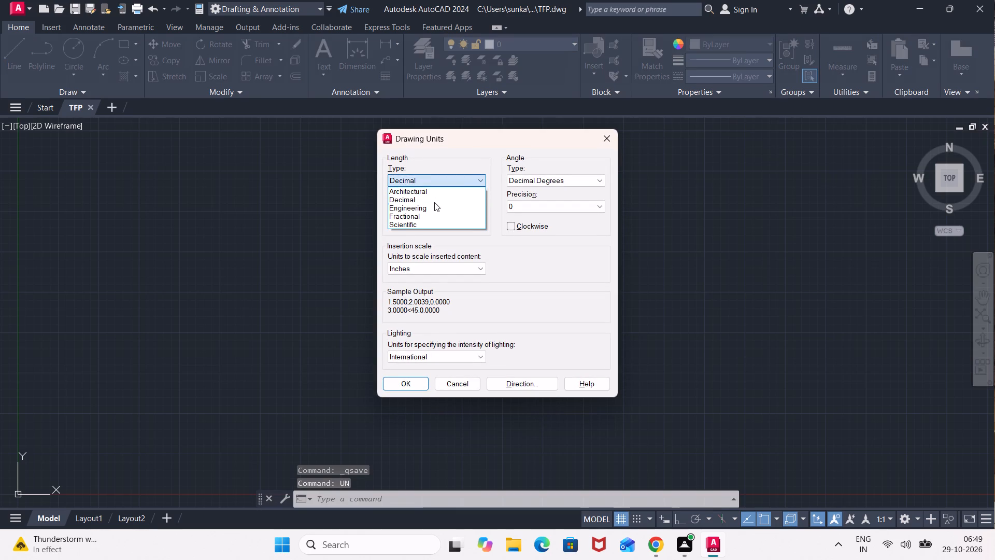
{"action": "left_click", "coordinate": [434, 205]}
{"action": "left_click", "coordinate": [433, 208]}
{"action": "left_click", "coordinate": [425, 234]}
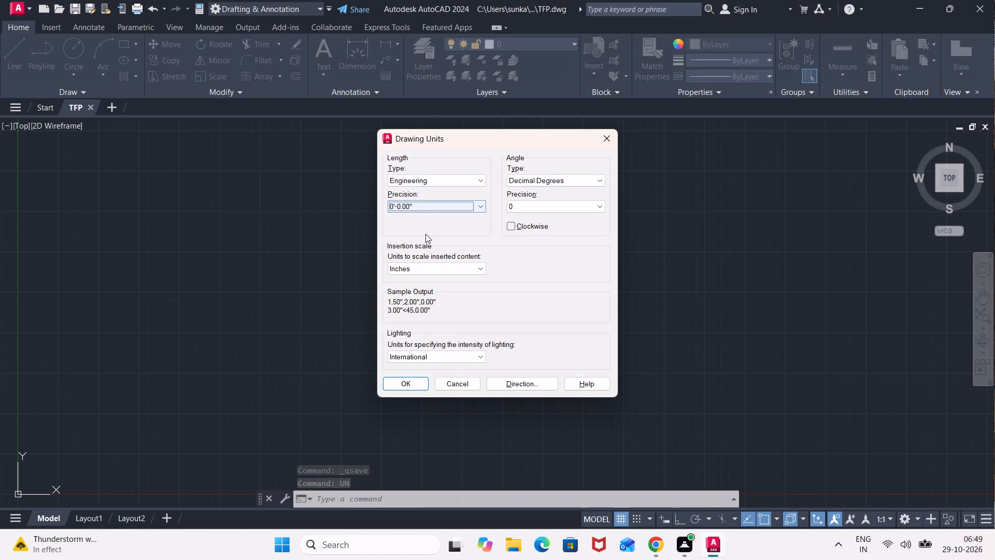
{"action": "left_click", "coordinate": [414, 377]}
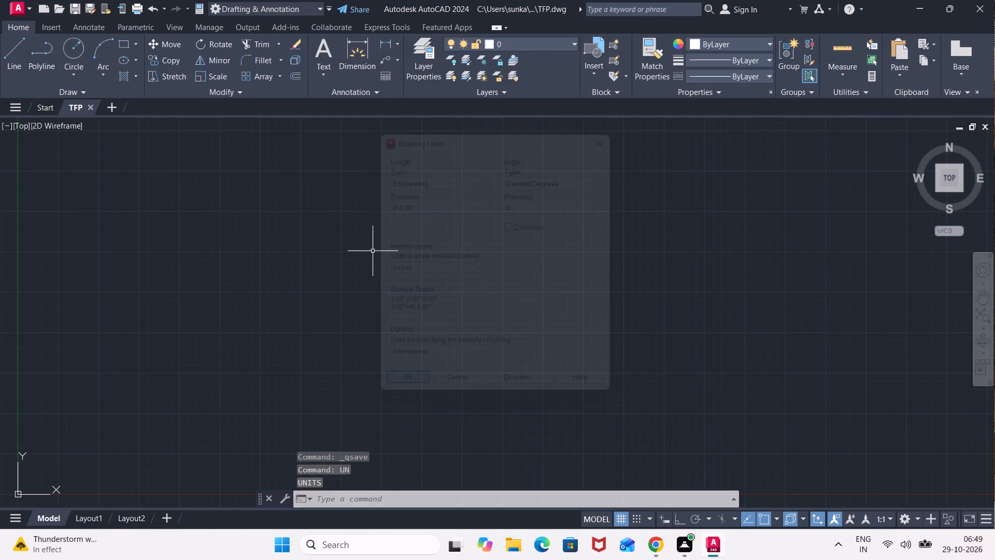
Set the Standard dimension style's linear primary units to Engineering format with two-decimal inch precision.
{"action": "key", "text": "d"}
{"action": "key", "text": "Return"}
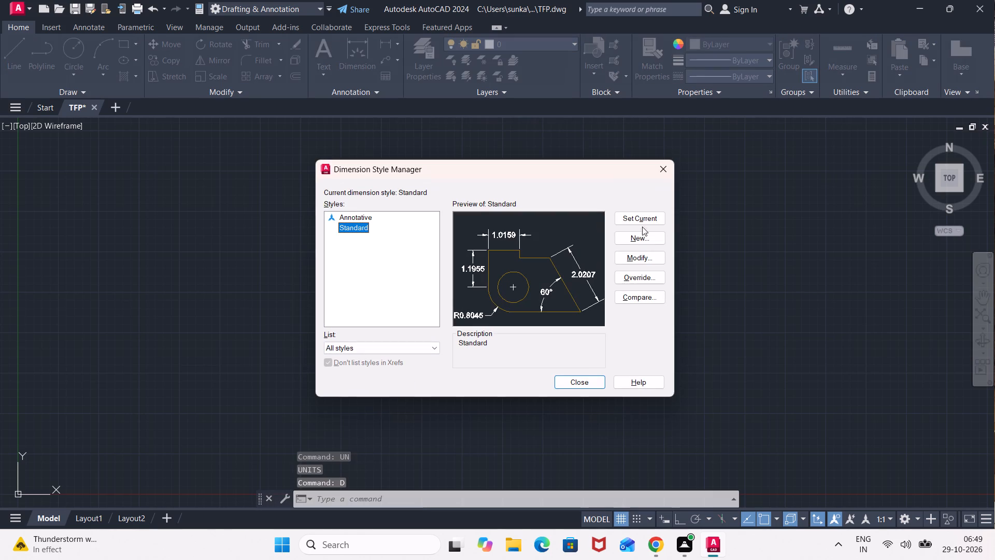
{"action": "left_click", "coordinate": [644, 262]}
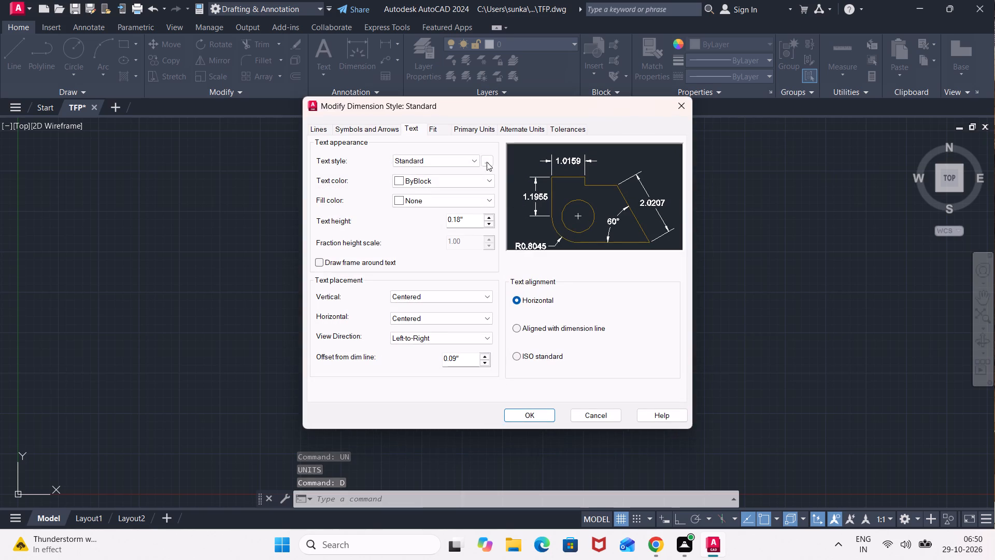
{"action": "left_click", "coordinate": [481, 125]}
{"action": "left_click", "coordinate": [472, 149]}
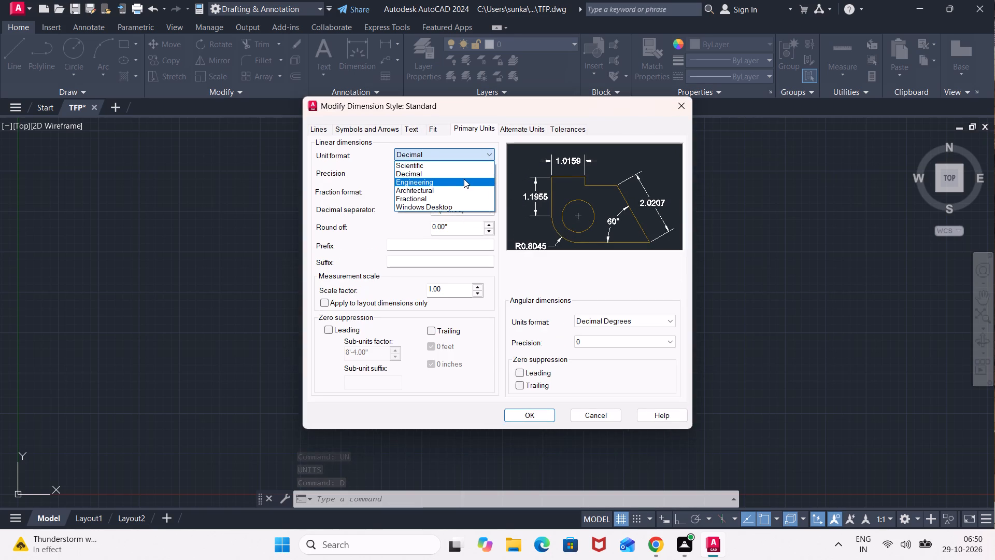
{"action": "left_click", "coordinate": [464, 179]}
{"action": "left_click", "coordinate": [474, 174]}
{"action": "left_click", "coordinate": [469, 202]}
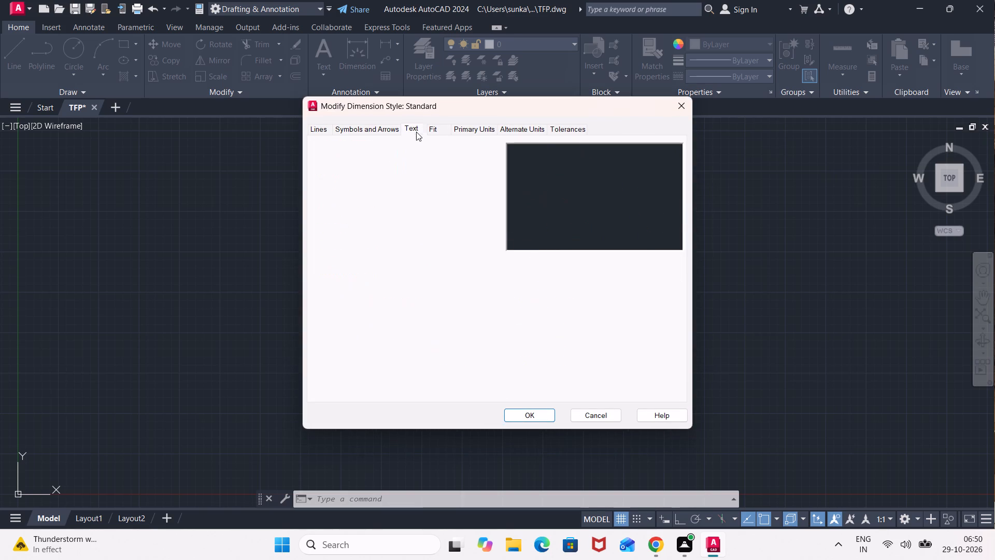
Change the font of the Standard text style used by the dimension style to italic8.shx and apply it.
{"action": "left_click", "coordinate": [416, 132]}
{"action": "left_click", "coordinate": [447, 163]}
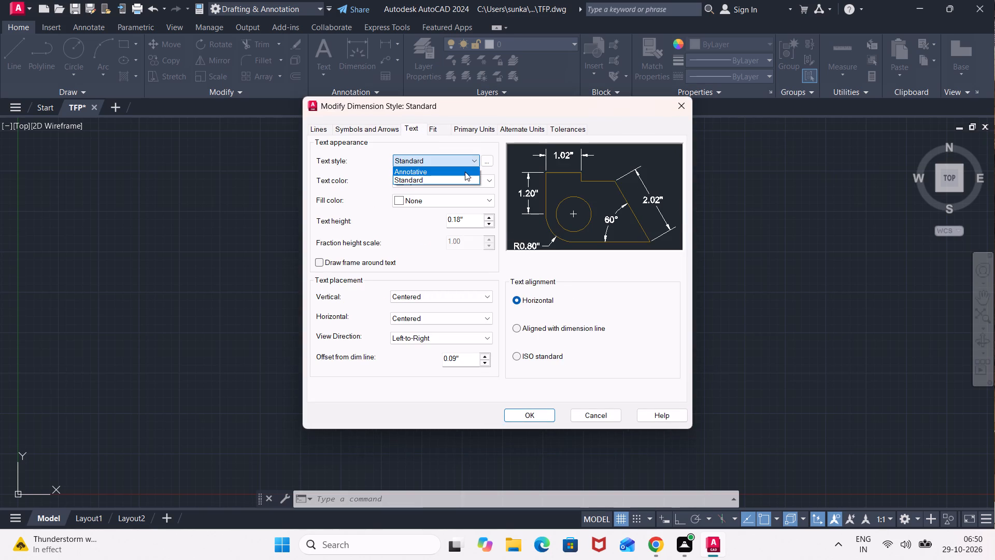
{"action": "left_click", "coordinate": [487, 156]}
{"action": "left_click", "coordinate": [487, 157]}
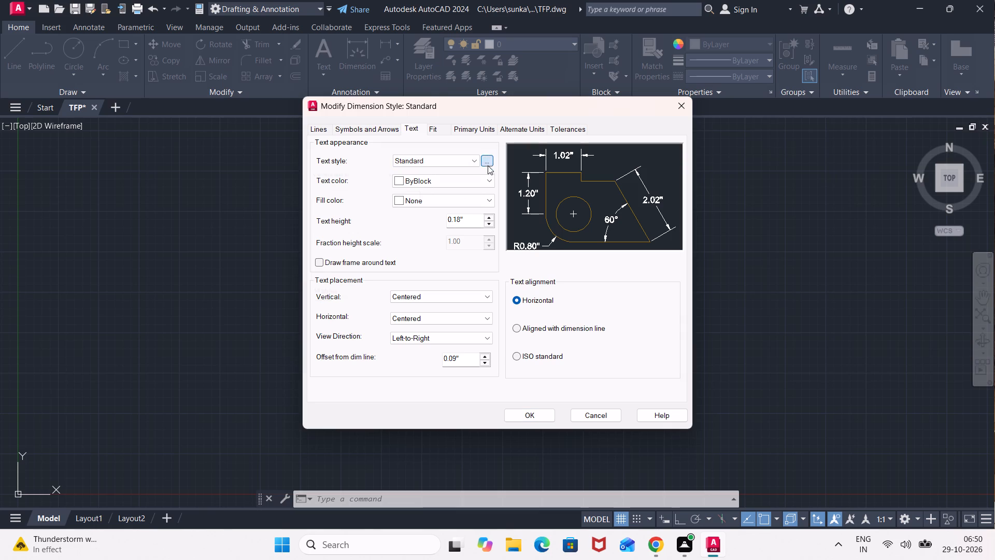
{"action": "left_click", "coordinate": [481, 210]}
{"action": "scroll", "coordinate": [479, 214], "scroll_direction": "down", "scroll_amount": 15}
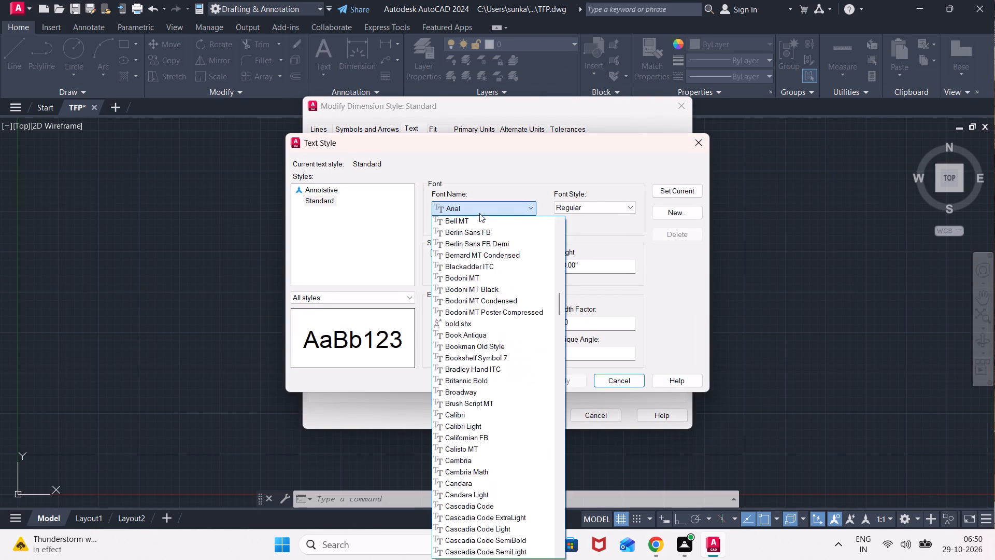
{"action": "scroll", "coordinate": [479, 212], "scroll_direction": "down", "scroll_amount": 16}
{"action": "scroll", "coordinate": [479, 211], "scroll_direction": "down", "scroll_amount": 14}
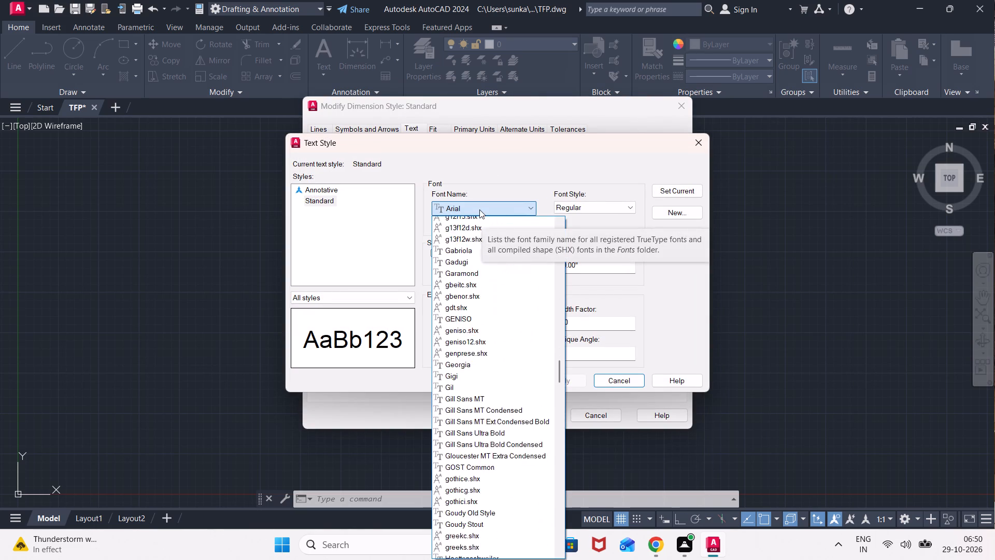
{"action": "scroll", "coordinate": [488, 350], "scroll_direction": "down", "scroll_amount": 6}
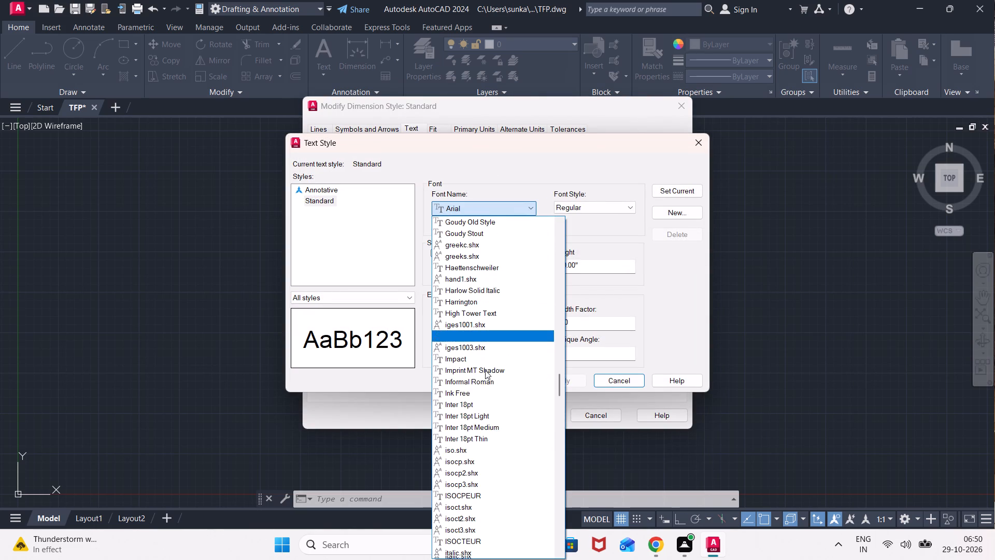
{"action": "scroll", "coordinate": [472, 403], "scroll_direction": "down", "scroll_amount": 3}
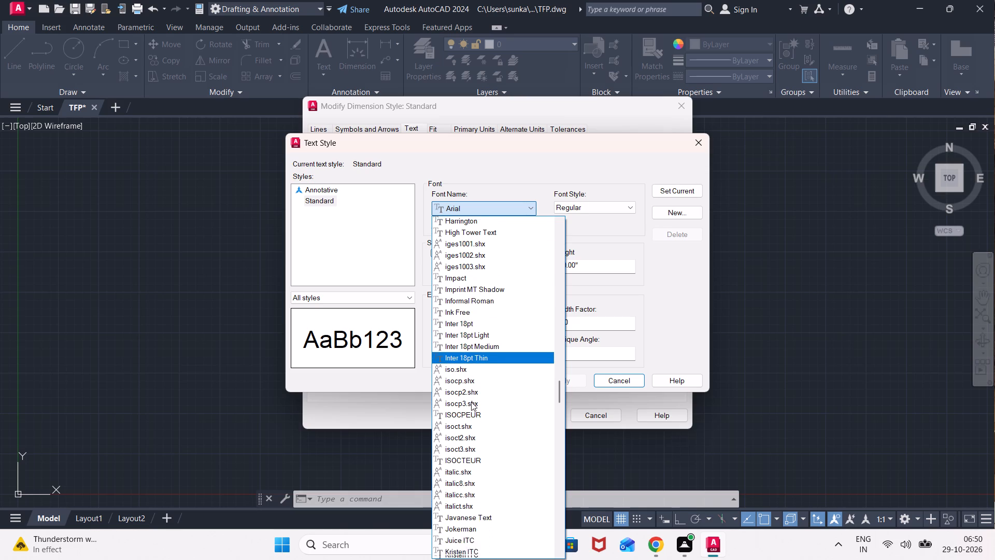
{"action": "scroll", "coordinate": [465, 407], "scroll_direction": "down", "scroll_amount": 1}
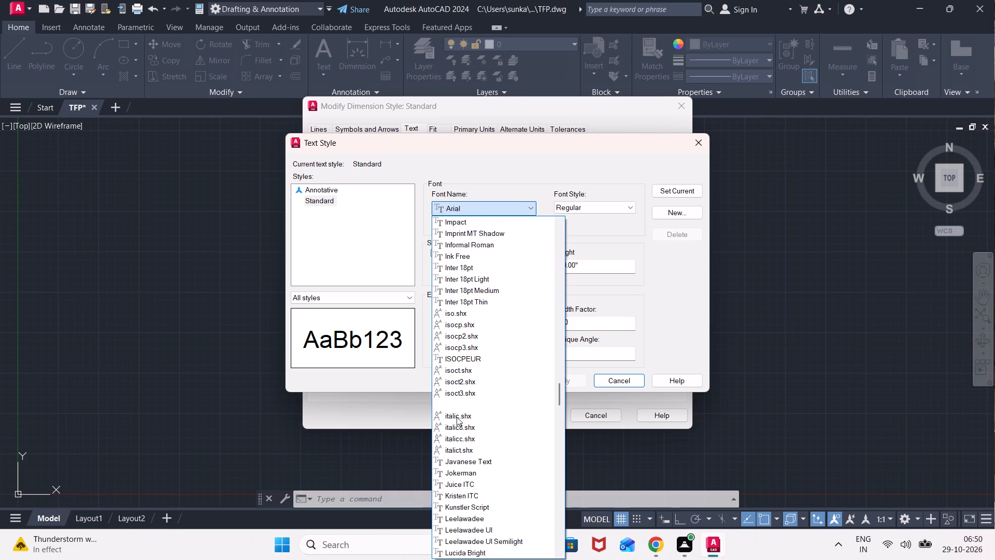
{"action": "left_click", "coordinate": [451, 422]}
{"action": "left_click", "coordinate": [558, 383]}
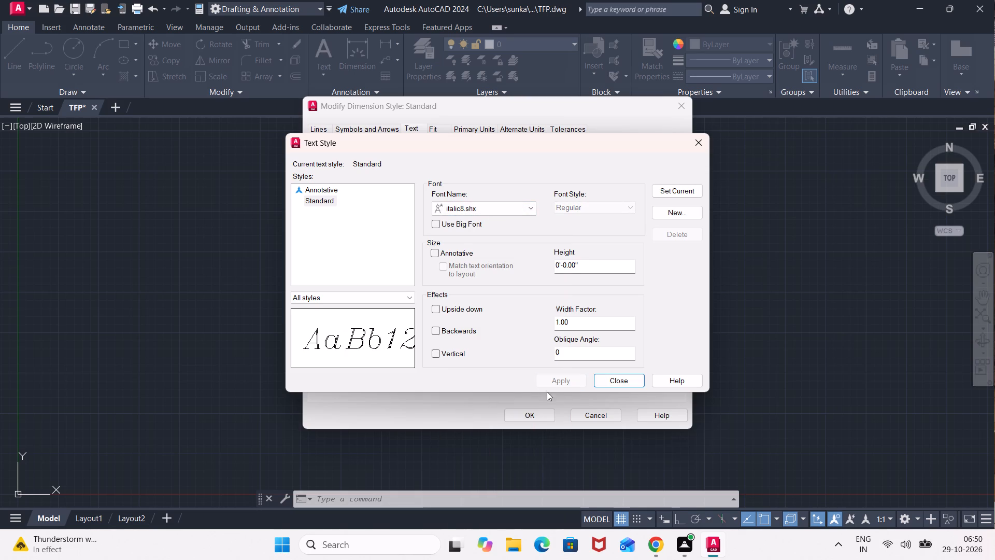
{"action": "left_click", "coordinate": [616, 376]}
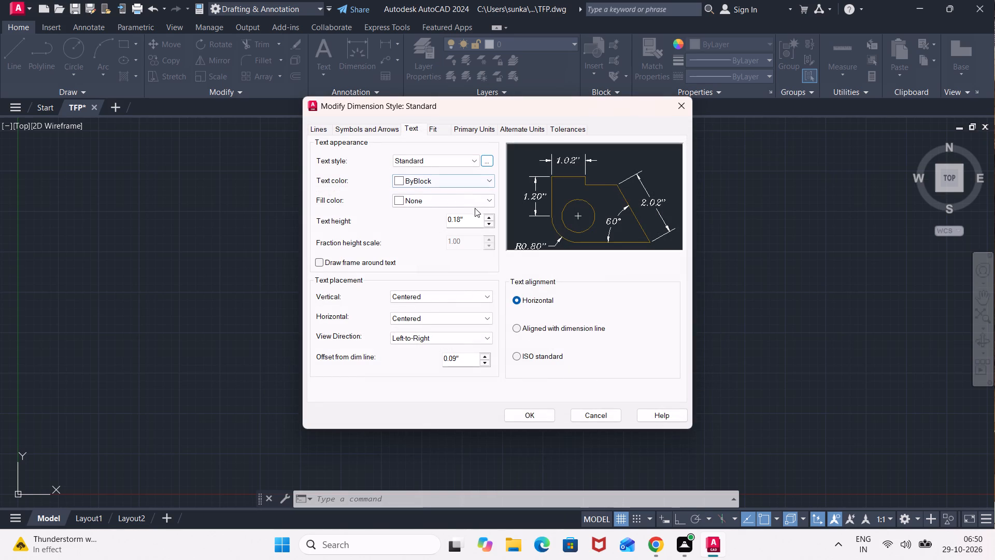
Set the Standard dimension style's text height to 8" and text color to Cyan, and save the style.
{"action": "double_click", "coordinate": [471, 217]}
{"action": "type", "text": "8\""}
{"action": "key", "text": "Return"}
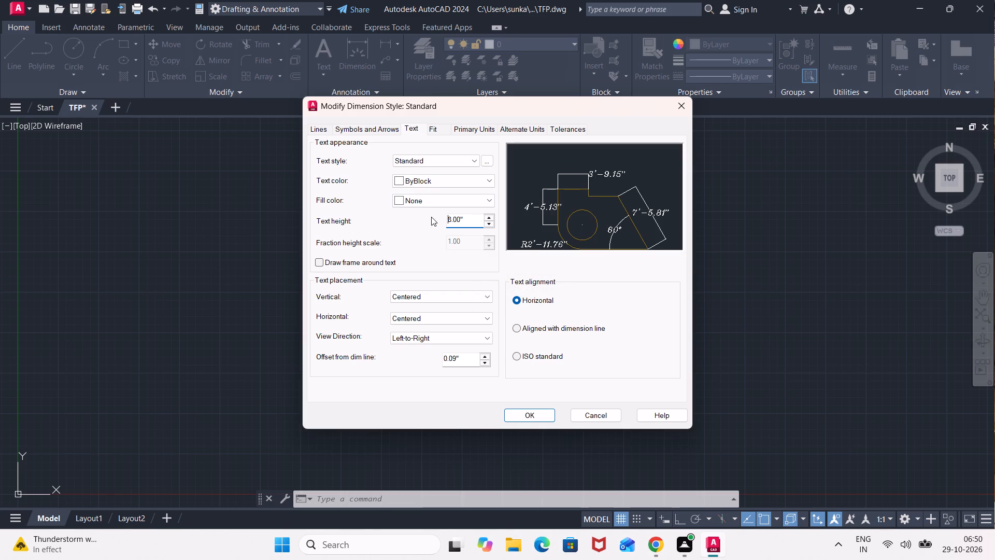
{"action": "left_click", "coordinate": [399, 180]}
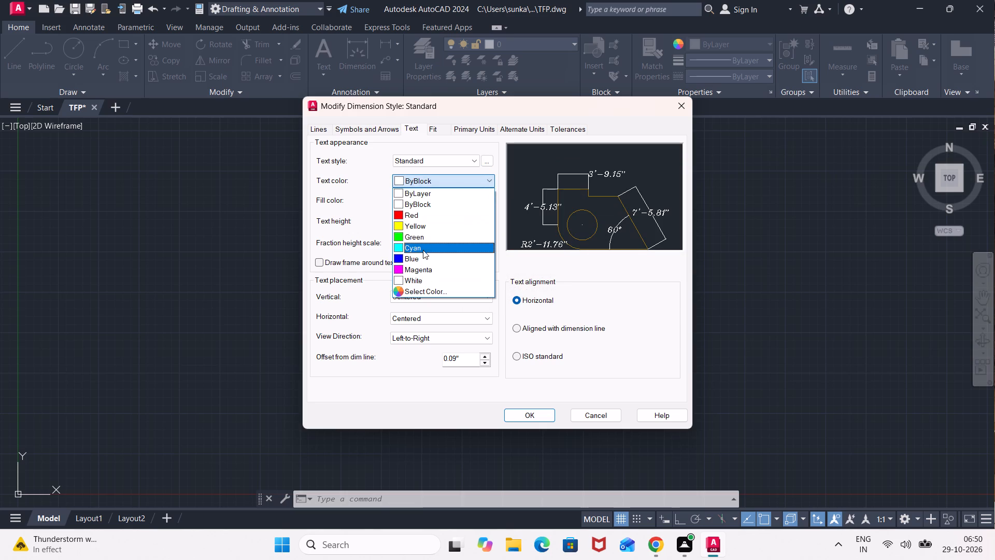
{"action": "left_click", "coordinate": [430, 245]}
{"action": "left_click", "coordinate": [528, 416]}
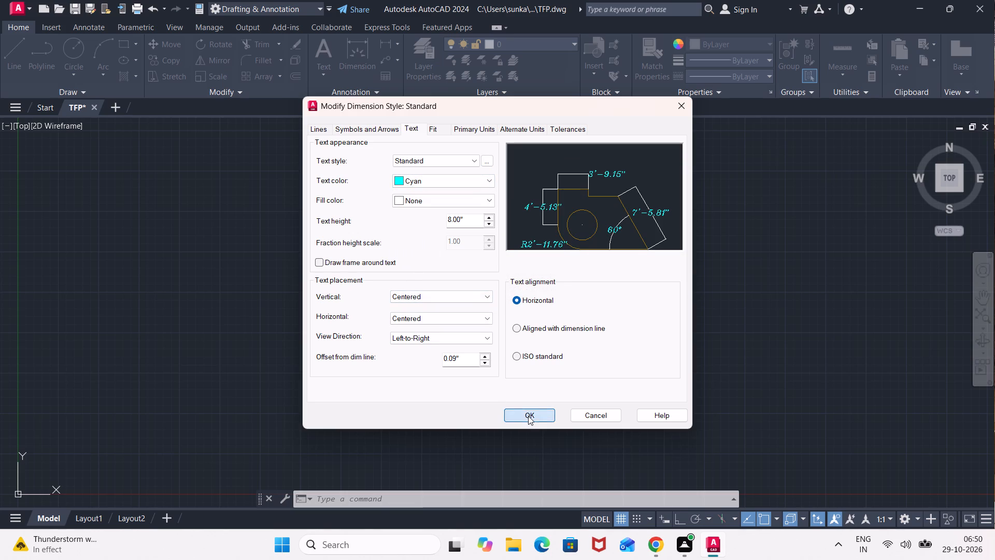
{"action": "left_click", "coordinate": [577, 385]}
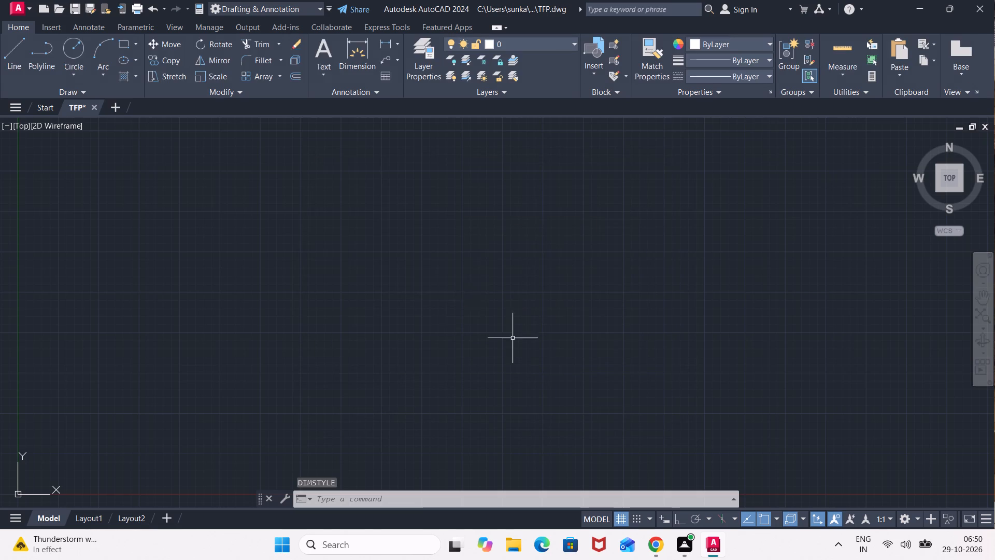
Draw a rectangle 33' long and 40' wide, extending up and to the right from a corner near the origin.
{"action": "type", "text": "REC"}
{"action": "key", "text": "Return"}
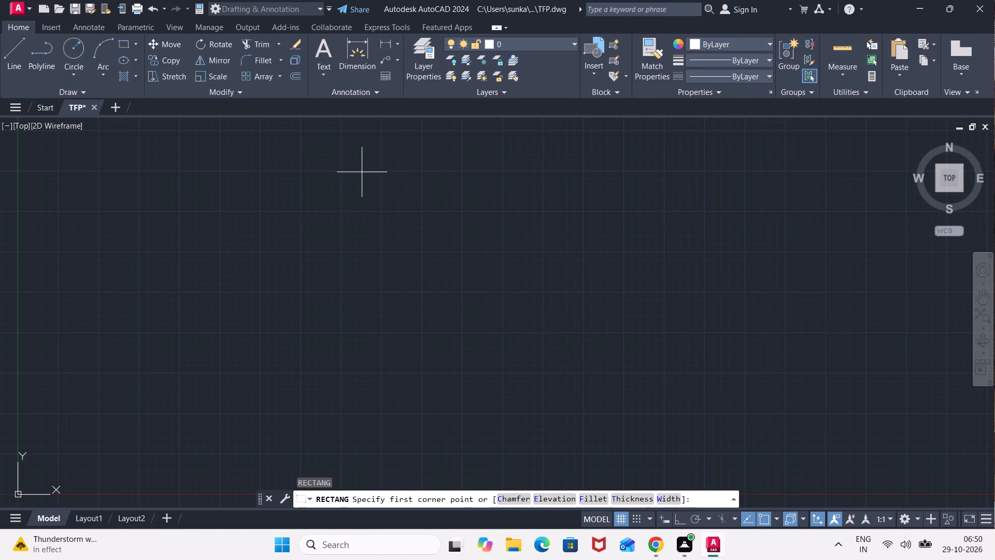
{"action": "left_click", "coordinate": [362, 172]}
{"action": "left_click", "coordinate": [539, 499]}
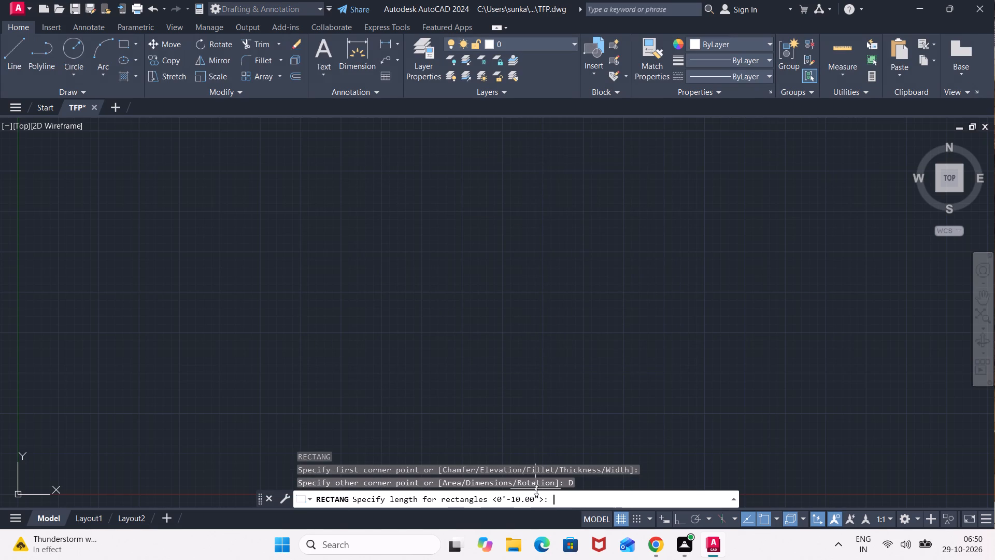
{"action": "type", "text": "33'"}
{"action": "key", "text": "Return"}
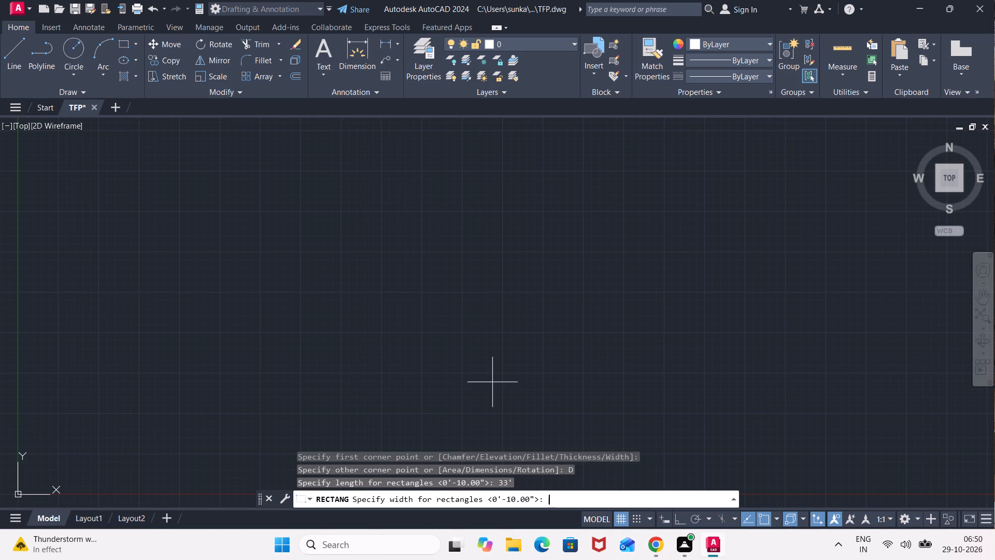
{"action": "type", "text": "40'"}
{"action": "key", "text": "Return"}
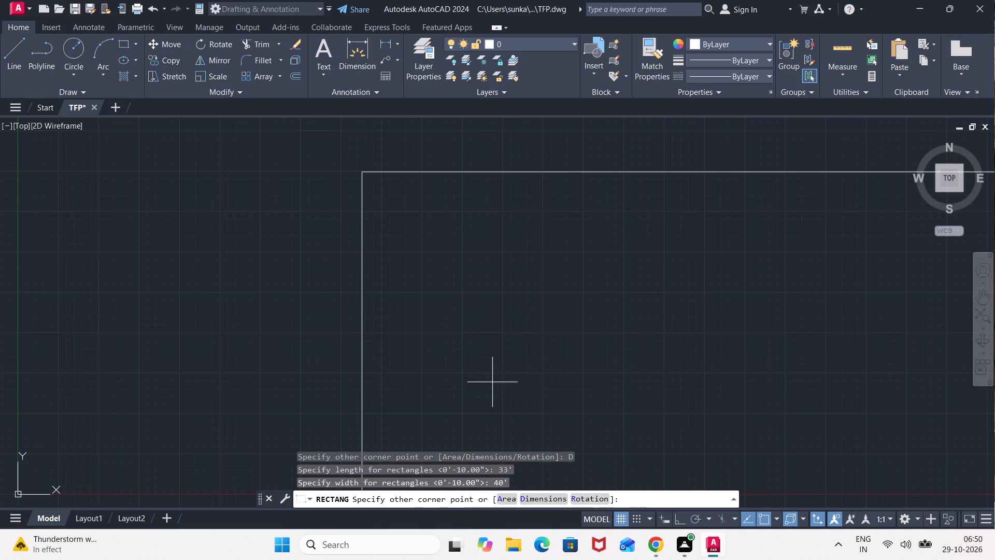
{"action": "left_click", "coordinate": [517, 151]}
Offset the 33' by 40' rectangle 9" inward to form the outer wall thickness.
{"action": "scroll", "coordinate": [517, 151], "scroll_direction": "down", "scroll_amount": 3}
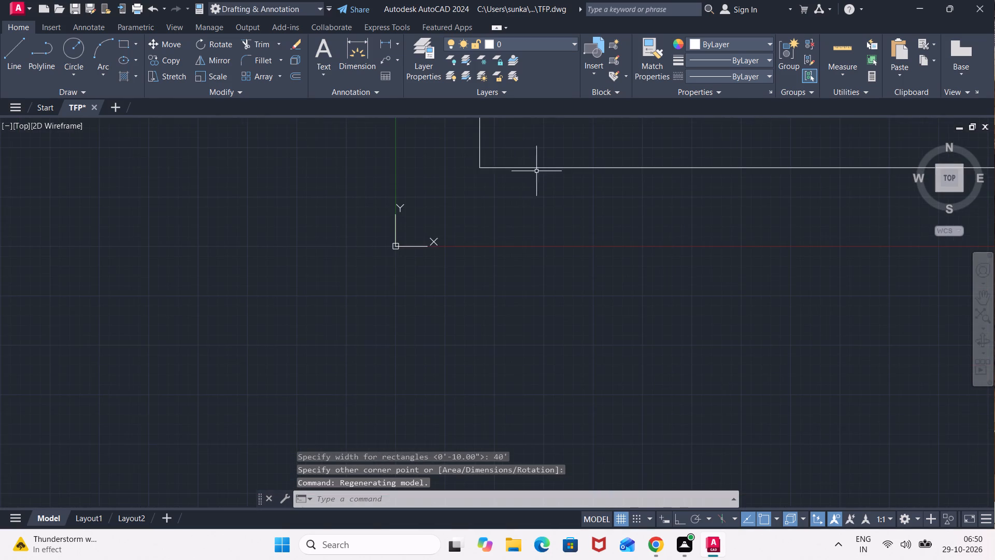
{"action": "middle_click_drag", "start_coordinate": [538, 170], "coordinate": [356, 454]}
{"action": "scroll", "coordinate": [524, 301], "scroll_direction": "down", "scroll_amount": 3}
{"action": "middle_click_drag", "start_coordinate": [595, 271], "coordinate": [417, 441]}
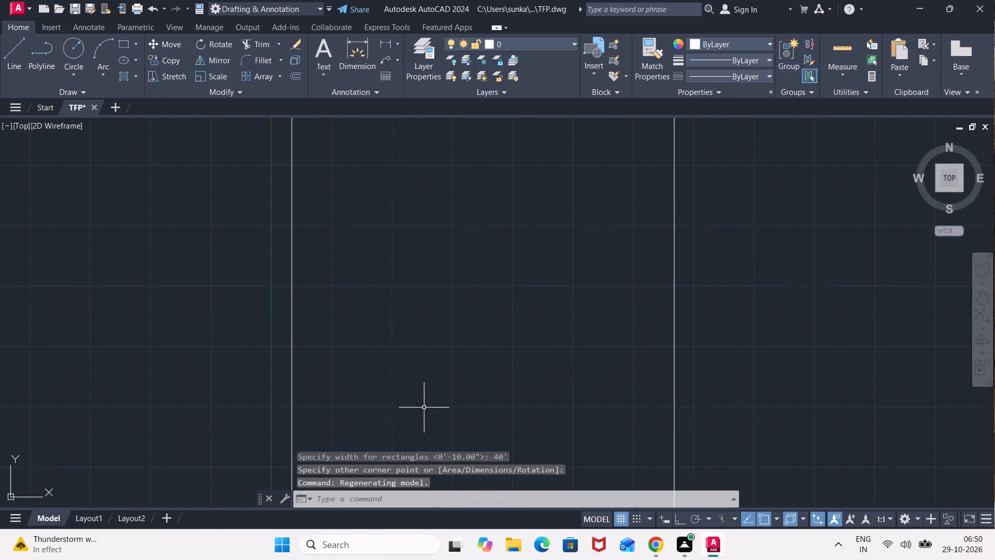
{"action": "scroll", "coordinate": [466, 337], "scroll_direction": "down", "scroll_amount": 2}
{"action": "scroll", "coordinate": [468, 334], "scroll_direction": "up", "scroll_amount": 1}
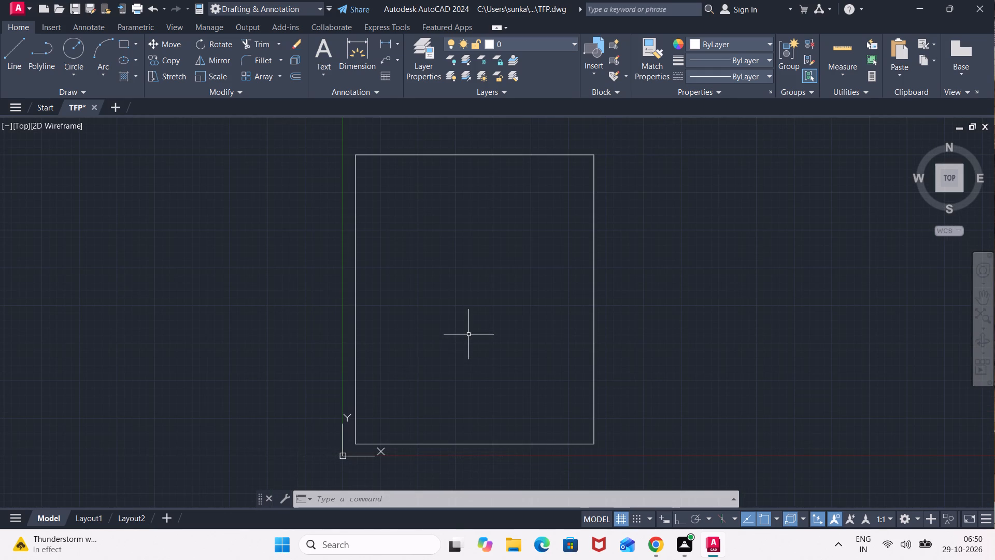
{"action": "key", "text": "o"}
{"action": "key", "text": "Return"}
{"action": "type", "text": "9\""}
{"action": "key", "text": "Return"}
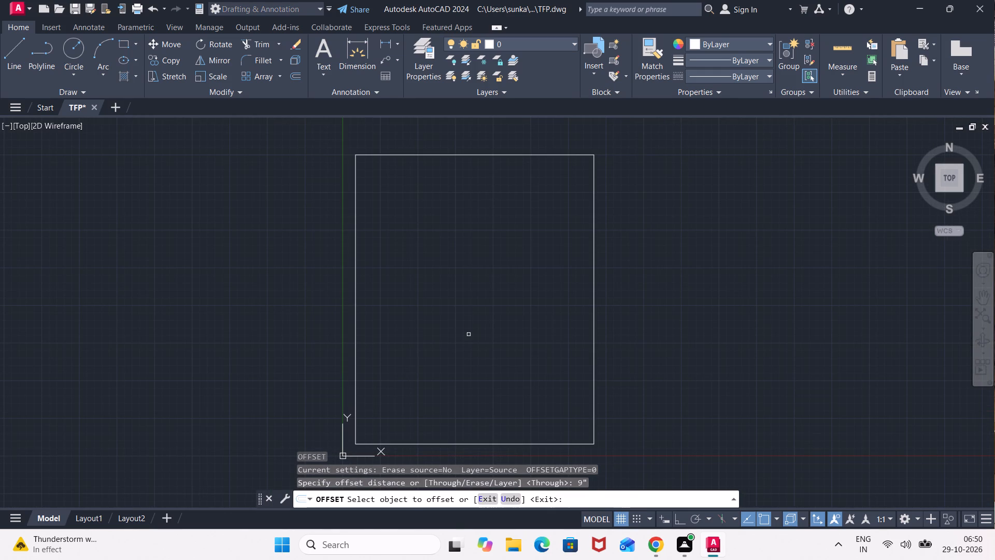
{"action": "left_click", "coordinate": [357, 362]}
{"action": "left_click", "coordinate": [396, 345]}
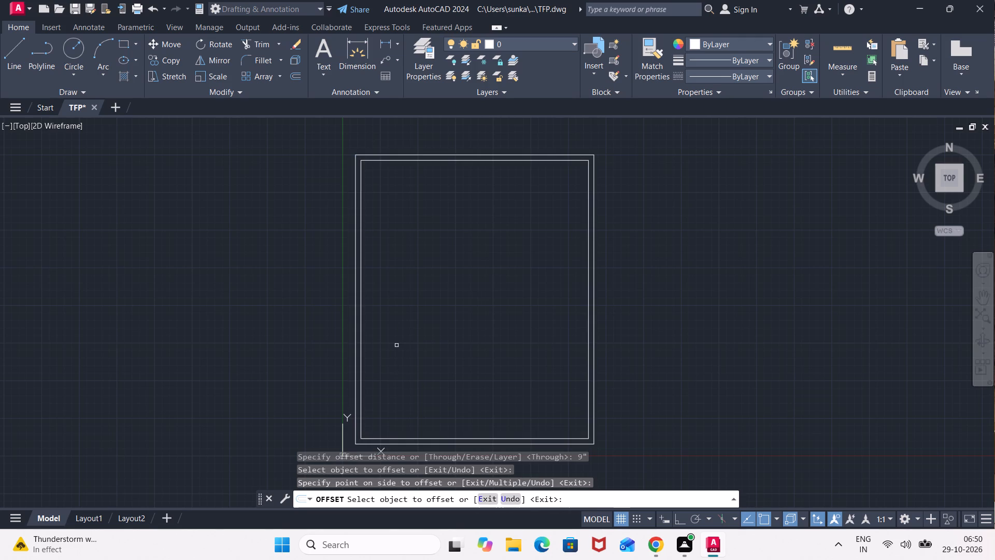
{"action": "key", "text": "Escape"}
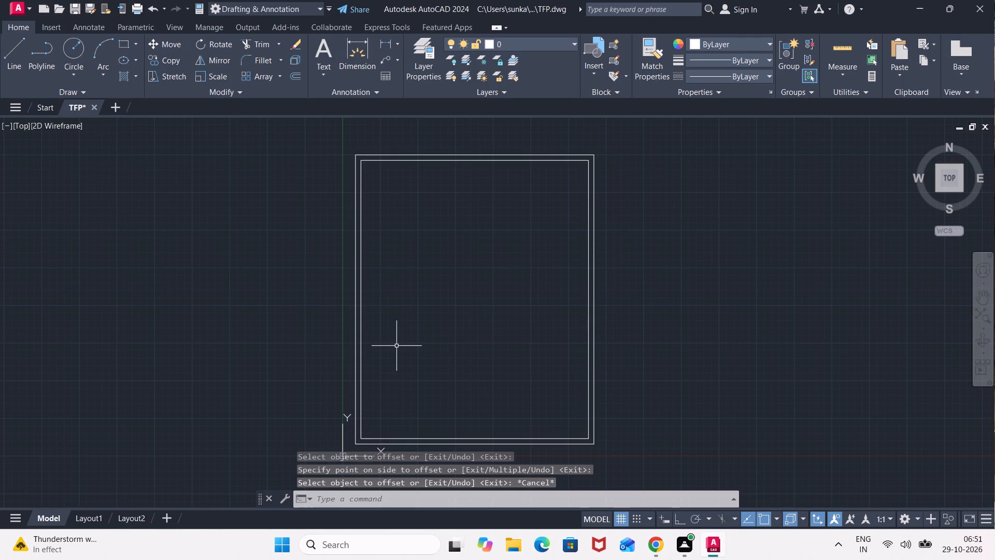
Explode the inner rectangle into separate lines.
{"action": "left_click", "coordinate": [361, 370]}
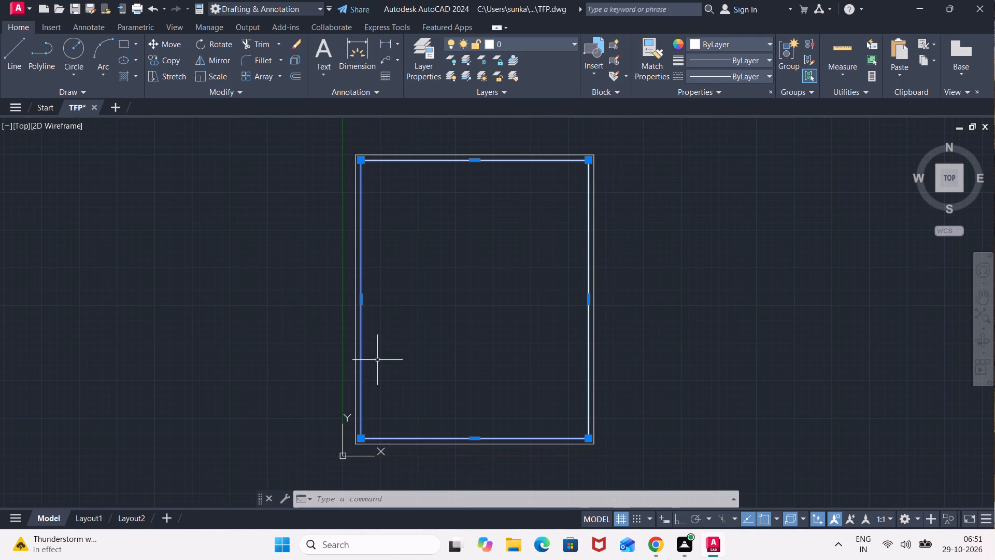
{"action": "key", "text": "x"}
{"action": "key", "text": "Return"}
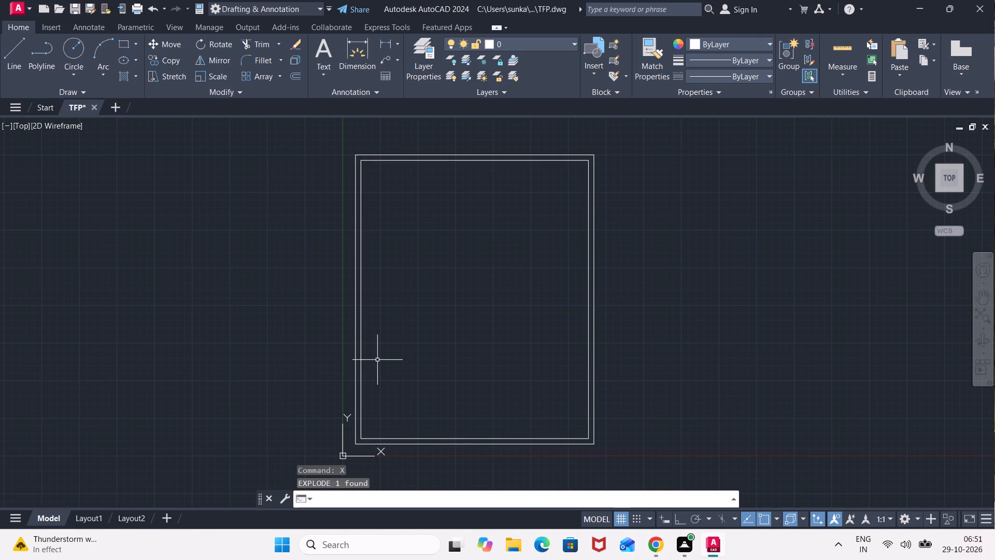
Offset the inner left wall line 11'6" to the right, into the plan.
{"action": "key", "text": "o"}
{"action": "key", "text": "Return"}
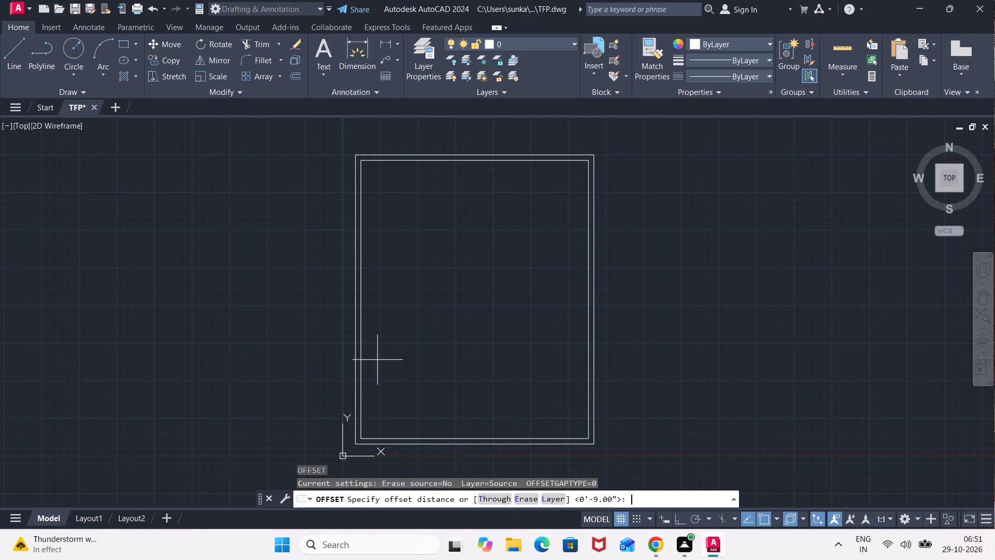
{"action": "type", "text": "11'6\""}
{"action": "key", "text": "Return"}
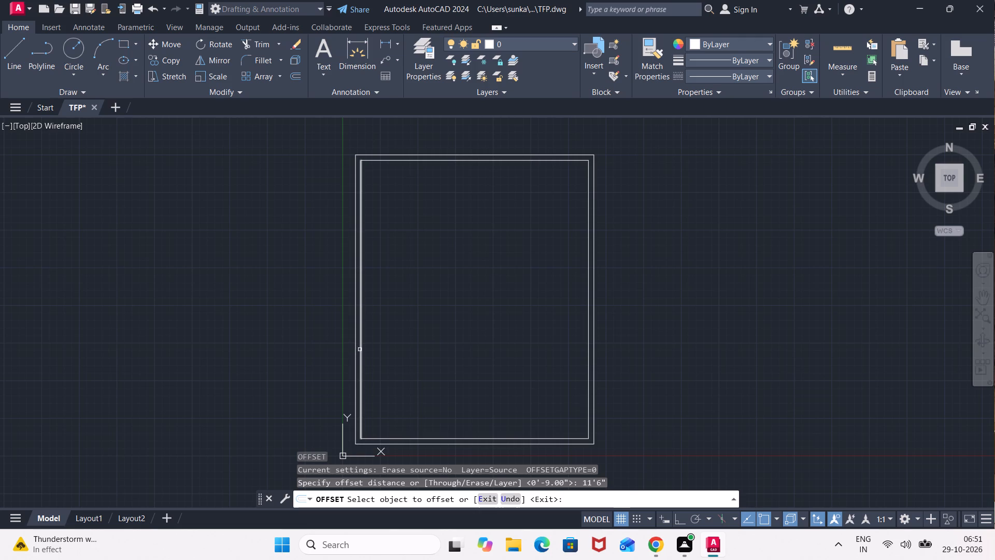
{"action": "left_click", "coordinate": [361, 349]}
{"action": "left_click", "coordinate": [533, 326]}
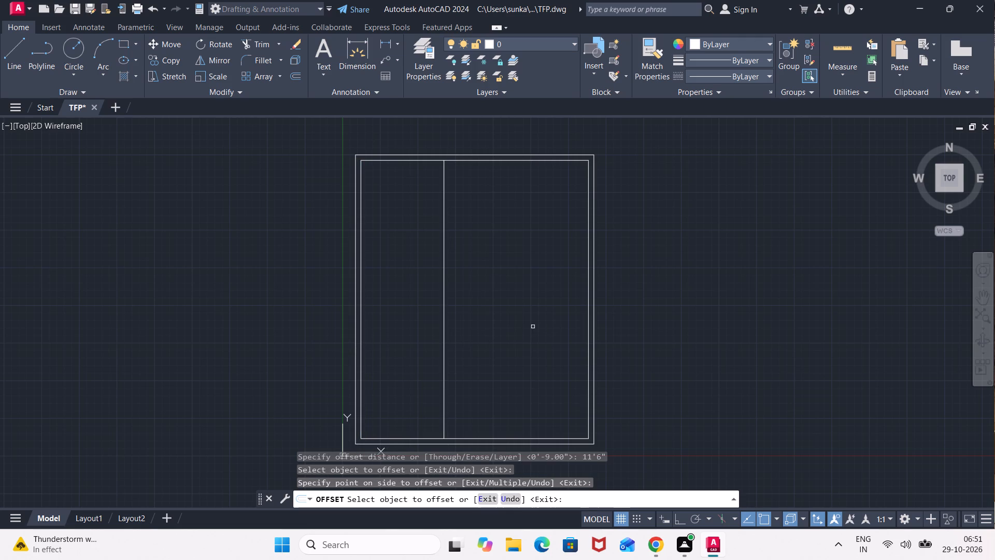
{"action": "key", "text": "space"}
Offset the new vertical partition line 4.5" to the right to give the partition its thickness.
{"action": "key", "text": "space"}
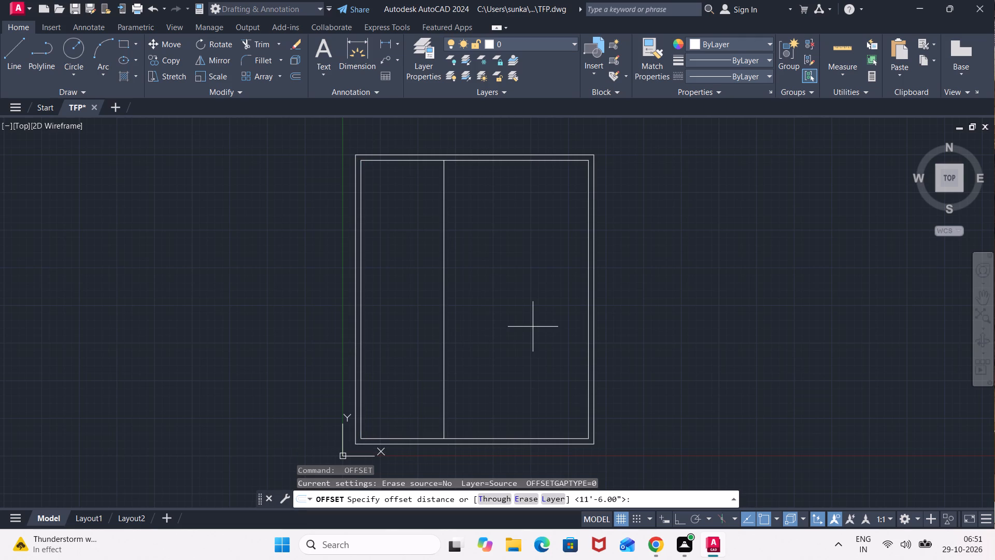
{"action": "type", "text": "4.5\""}
{"action": "key", "text": "Return"}
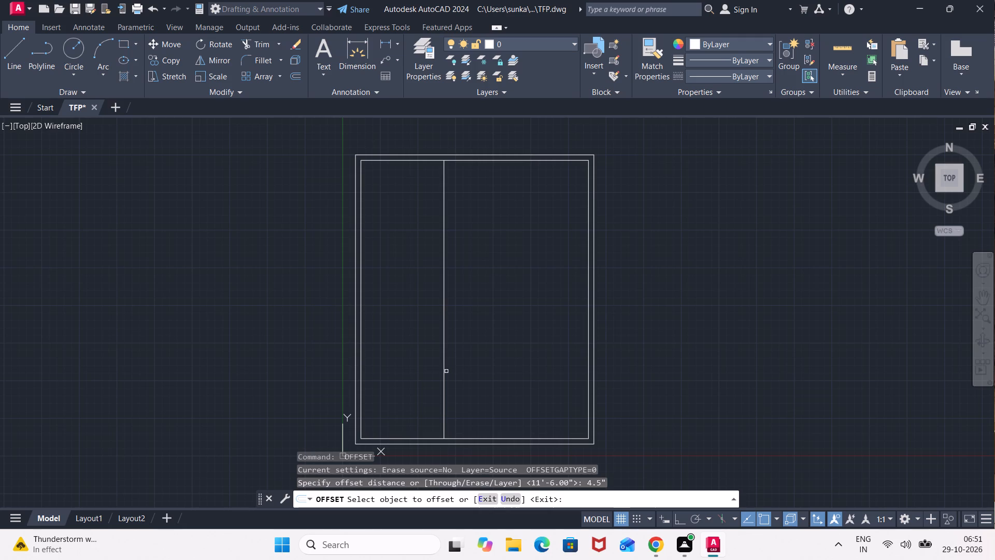
{"action": "left_click", "coordinate": [445, 374]}
{"action": "left_click", "coordinate": [486, 358]}
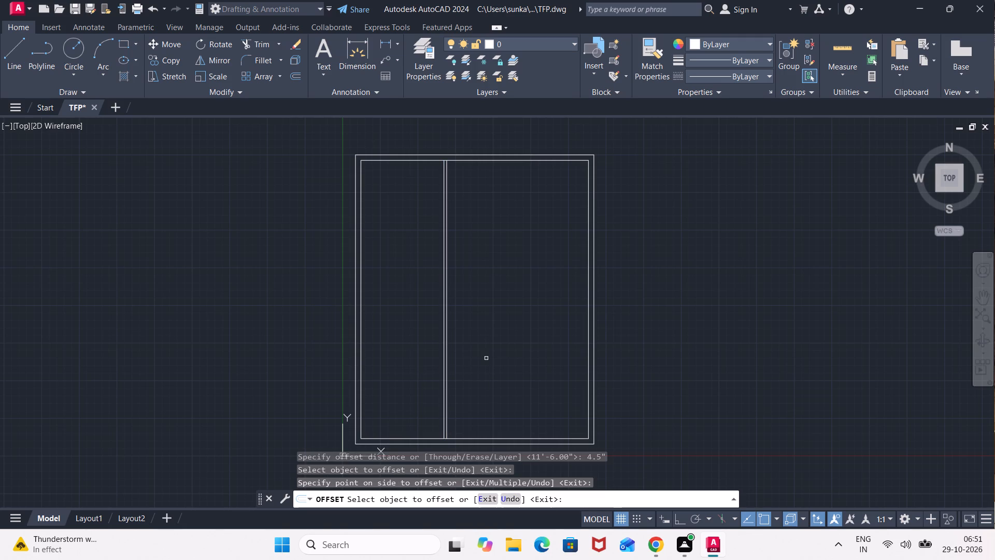
{"action": "key", "text": "space"}
Offset the inner right wall line 11'6" to the left, into the plan.
{"action": "key", "text": "space"}
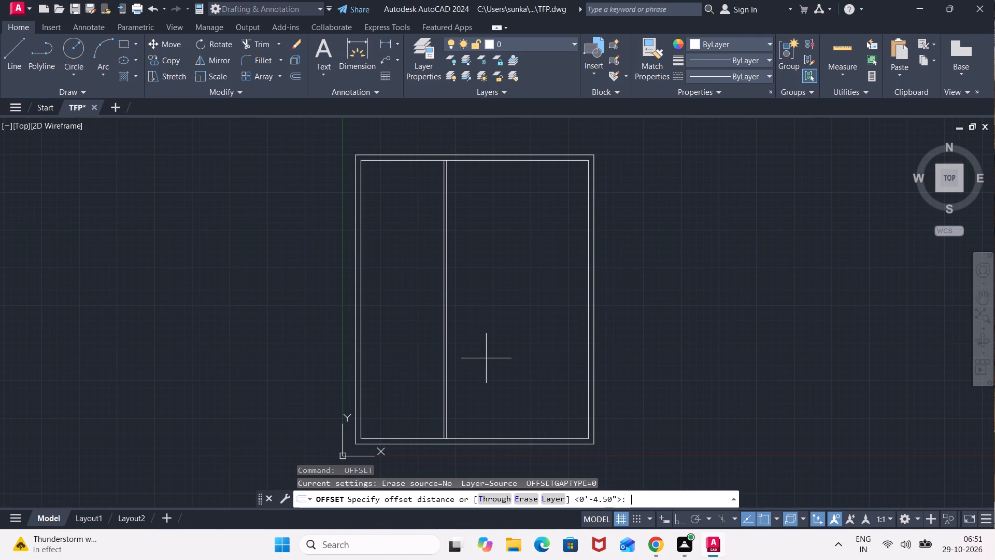
{"action": "type", "text": "11'"}
{"action": "type", "text": "6\""}
{"action": "key", "text": "Return"}
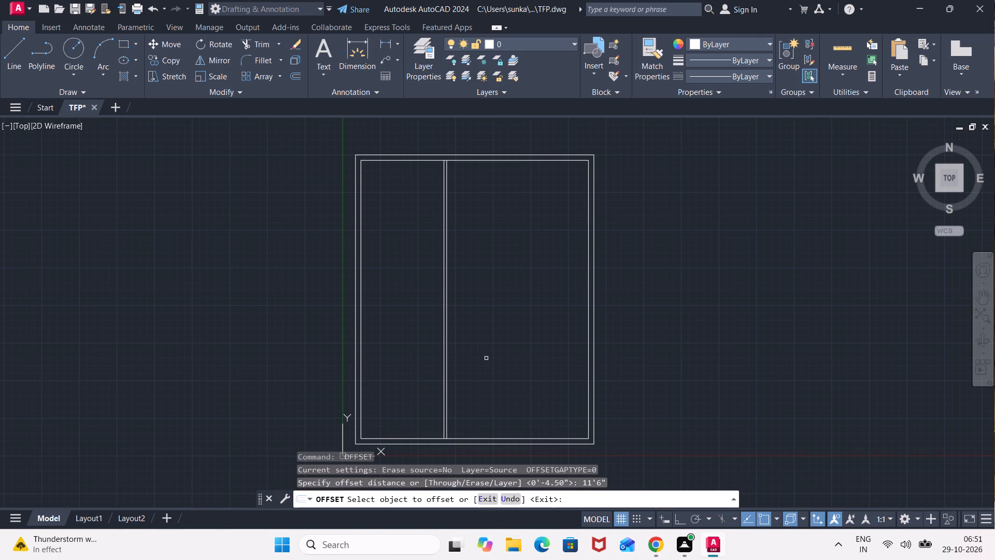
{"action": "left_click", "coordinate": [588, 329]}
{"action": "left_click", "coordinate": [536, 342]}
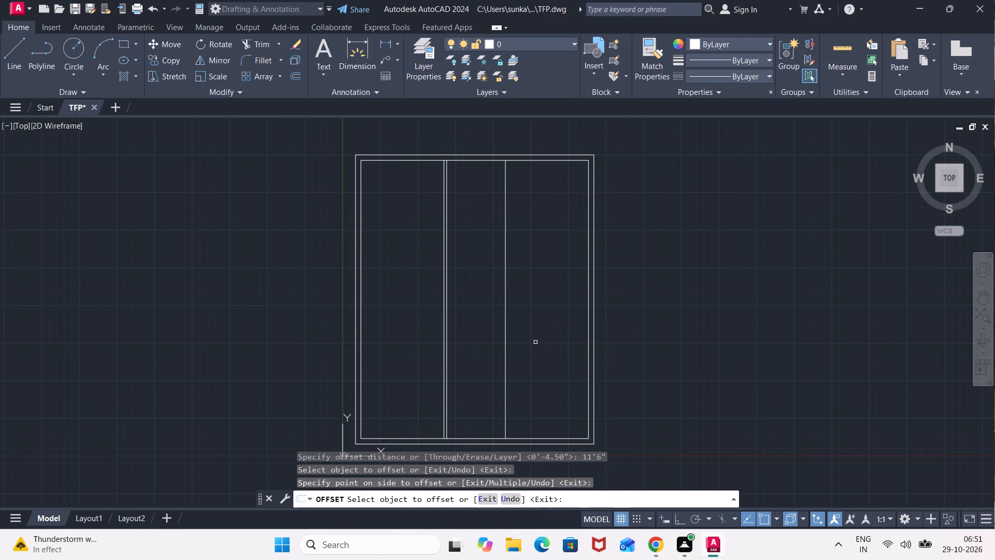
{"action": "key", "text": "space"}
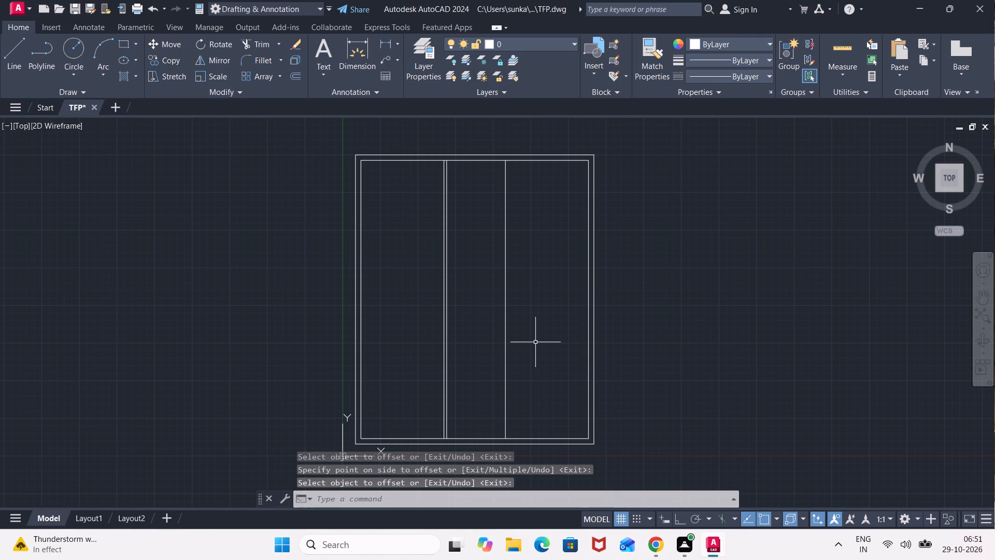
Select the three vertical partition lines inside the inner rectangle.
{"action": "left_click", "coordinate": [545, 338]}
{"action": "left_click", "coordinate": [380, 374]}
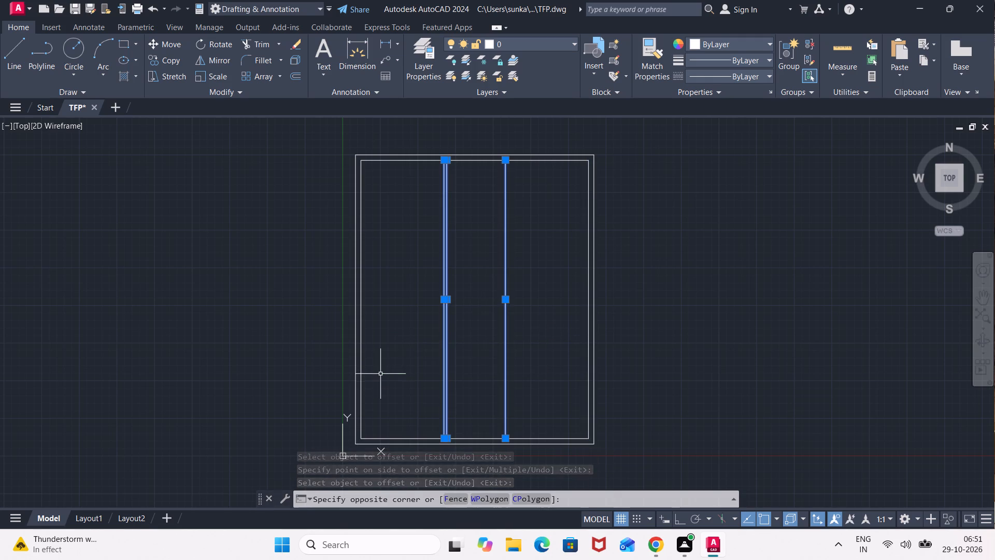
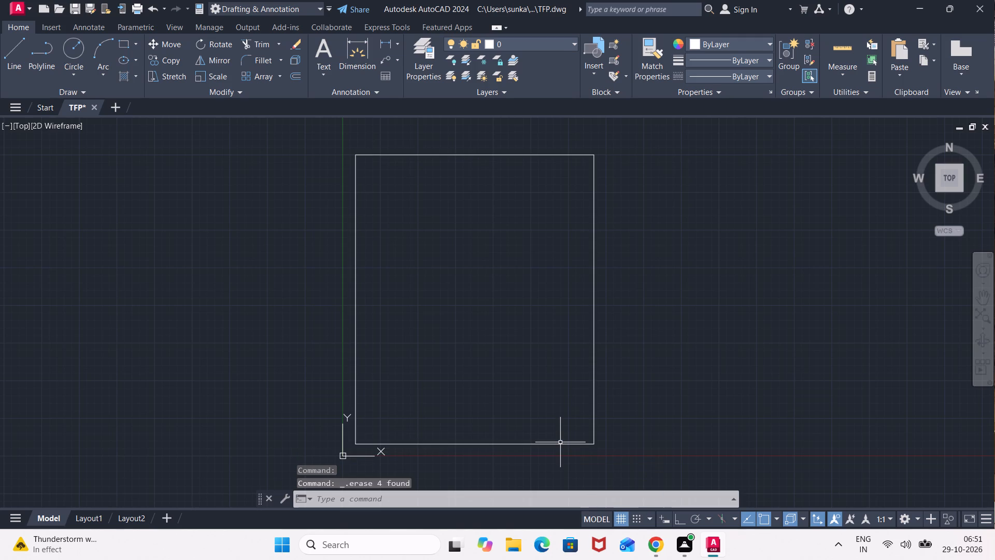
Offset the outer rectangle 4.5" inward to form the outer wall thickness.
{"action": "key", "text": "o"}
{"action": "key", "text": "Return"}
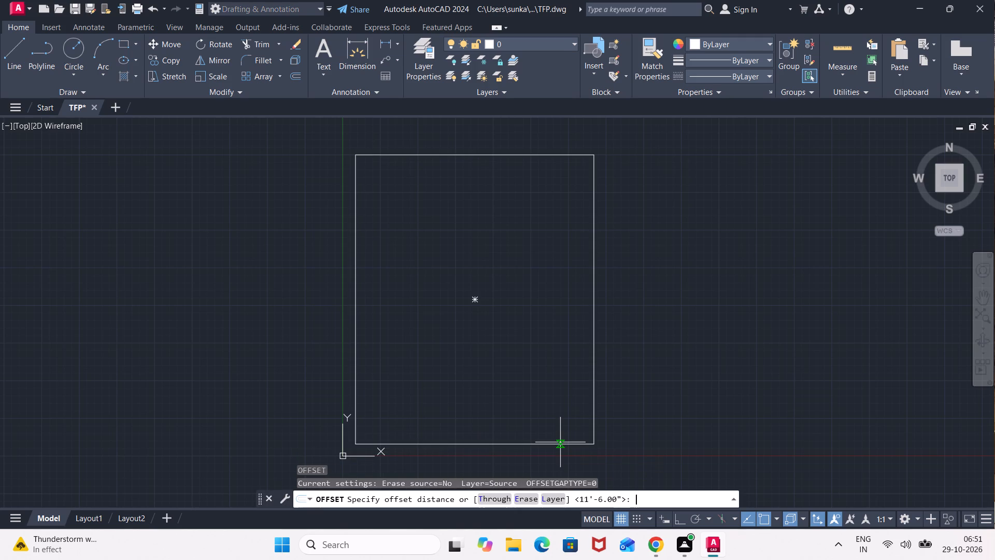
{"action": "type", "text": "4.5\""}
{"action": "key", "text": "Return"}
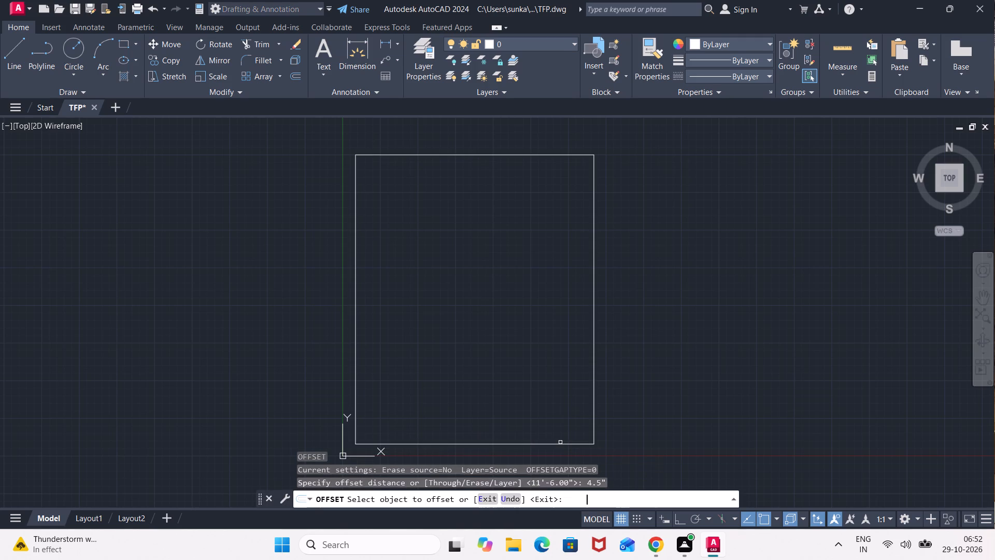
{"action": "left_click", "coordinate": [551, 444]}
{"action": "left_click", "coordinate": [548, 414]}
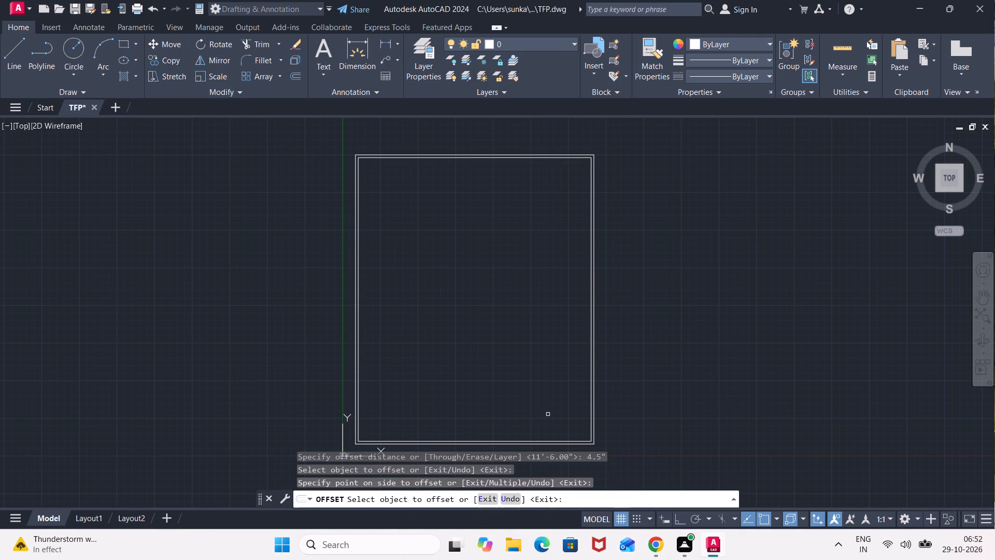
{"action": "key", "text": "Escape"}
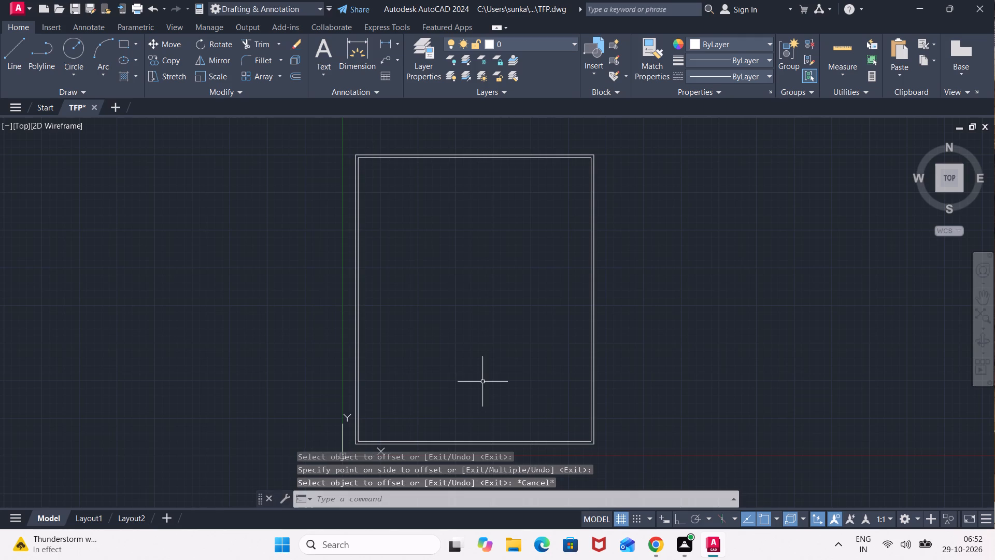
Explode the inner rectangle into separate wall lines.
{"action": "left_click", "coordinate": [462, 442]}
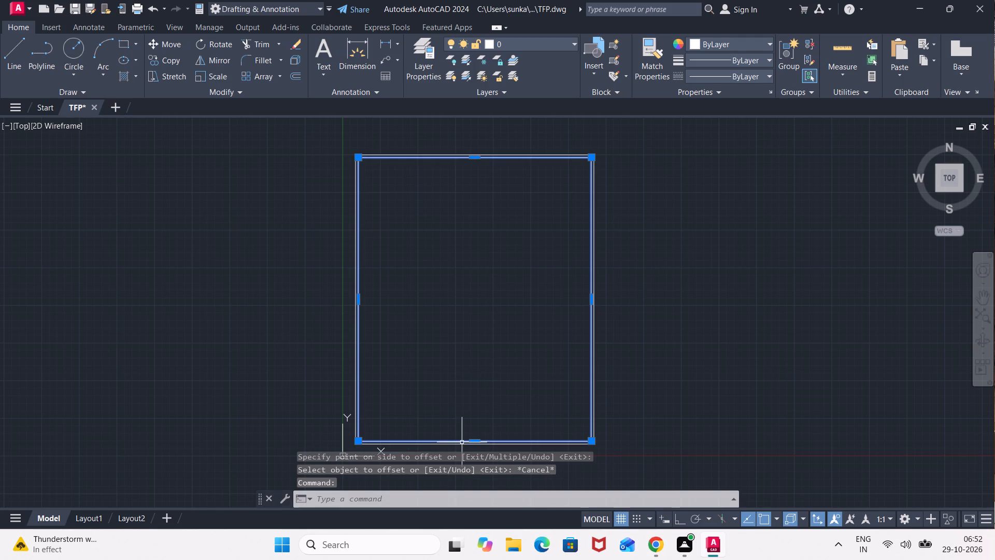
{"action": "key", "text": "x"}
{"action": "key", "text": "Return"}
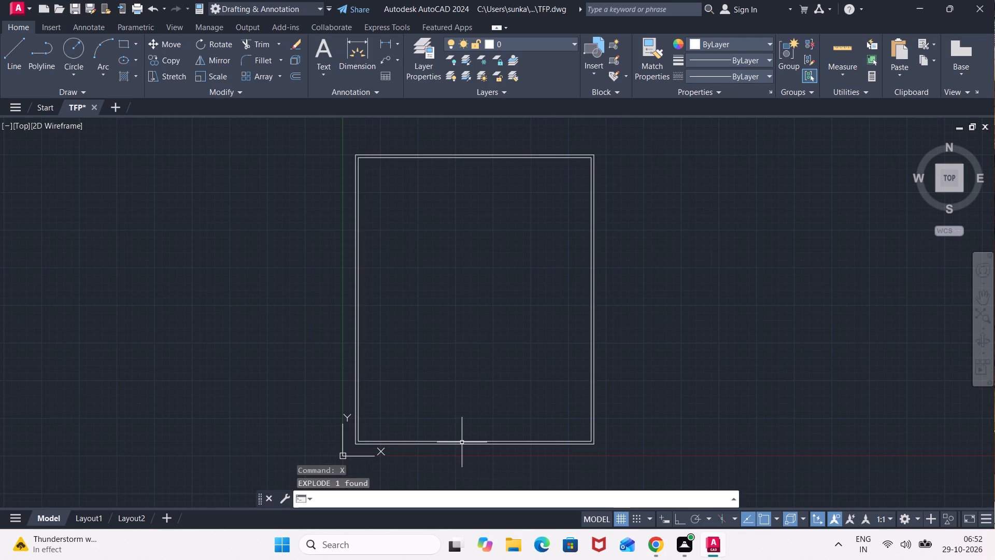
Offset the inner left and inner right wall lines 11'6" each toward the middle of the plan.
{"action": "key", "text": "o"}
{"action": "key", "text": "Return"}
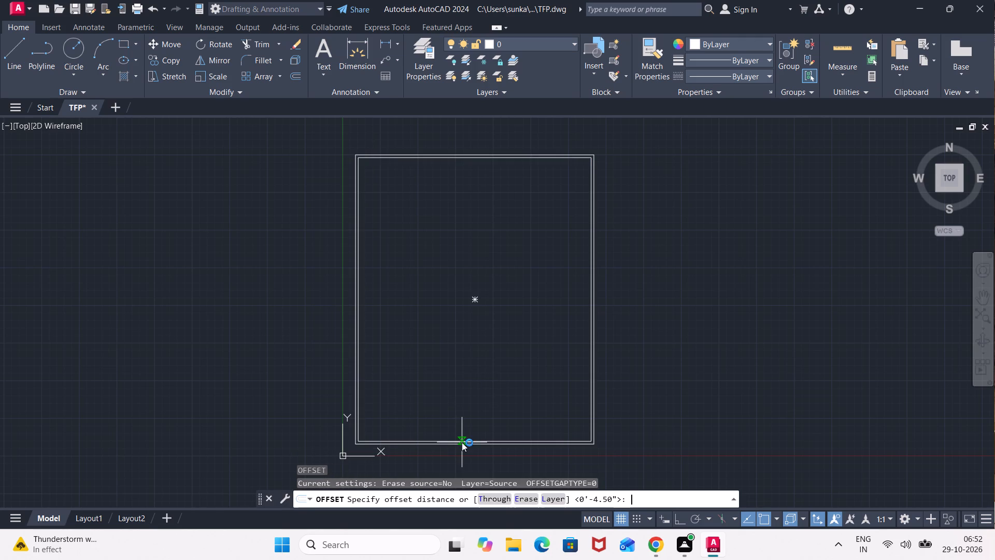
{"action": "type", "text": "11'6\""}
{"action": "key", "text": "Return"}
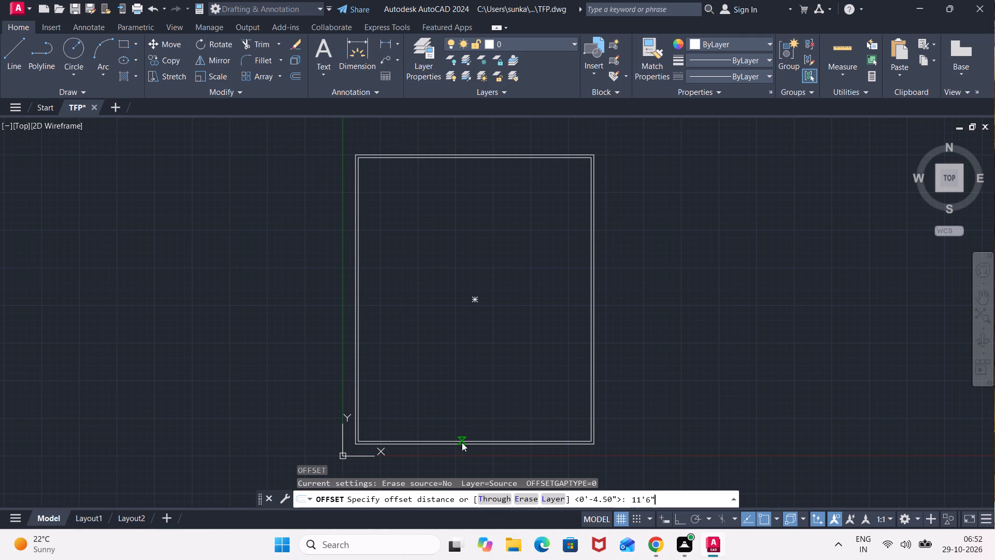
{"action": "left_click", "coordinate": [359, 355]}
{"action": "left_click", "coordinate": [439, 346]}
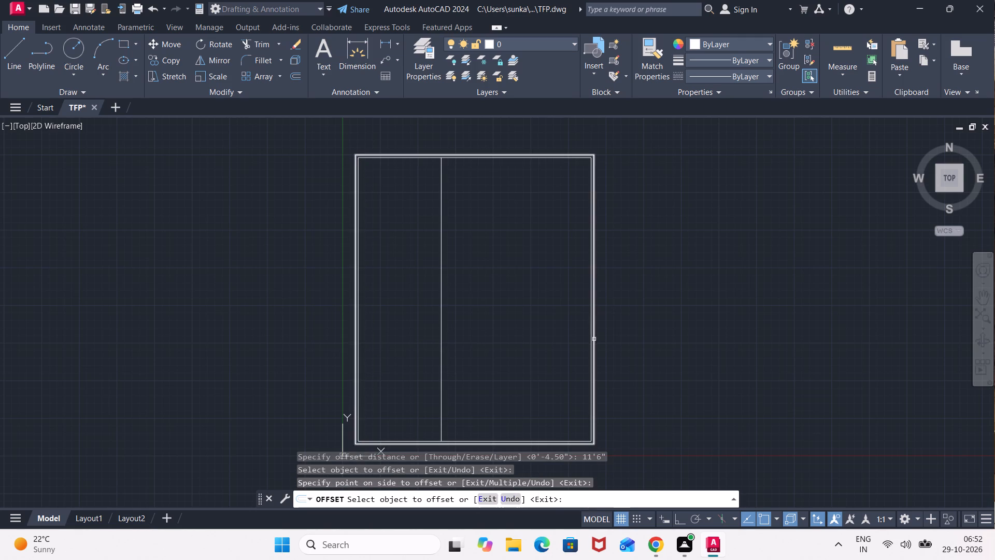
{"action": "left_click", "coordinate": [591, 342]}
{"action": "left_click", "coordinate": [552, 348]}
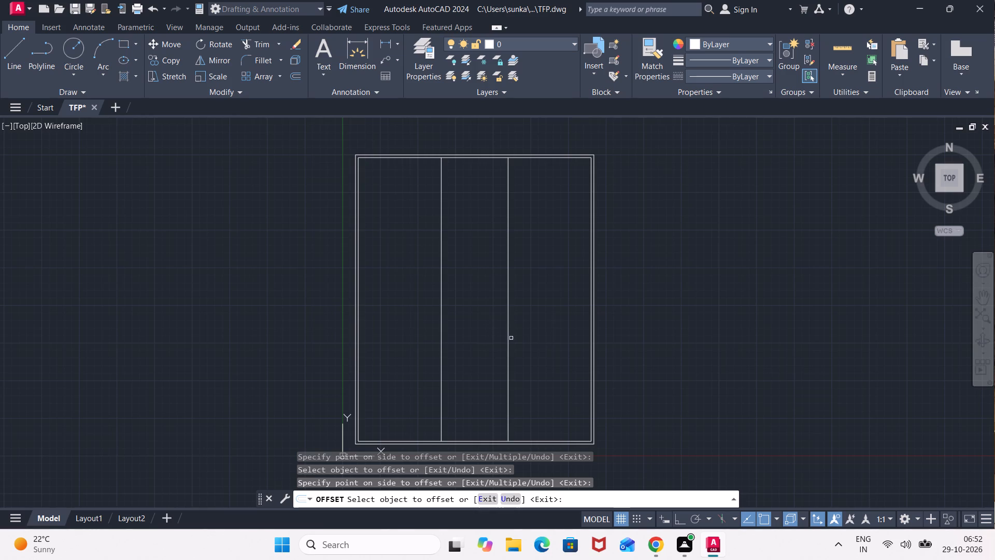
Check the distance between the two vertical partition lines with a trial linear dimension.
{"action": "scroll", "coordinate": [453, 282], "scroll_direction": "up", "scroll_amount": 1}
{"action": "left_click", "coordinate": [384, 43]}
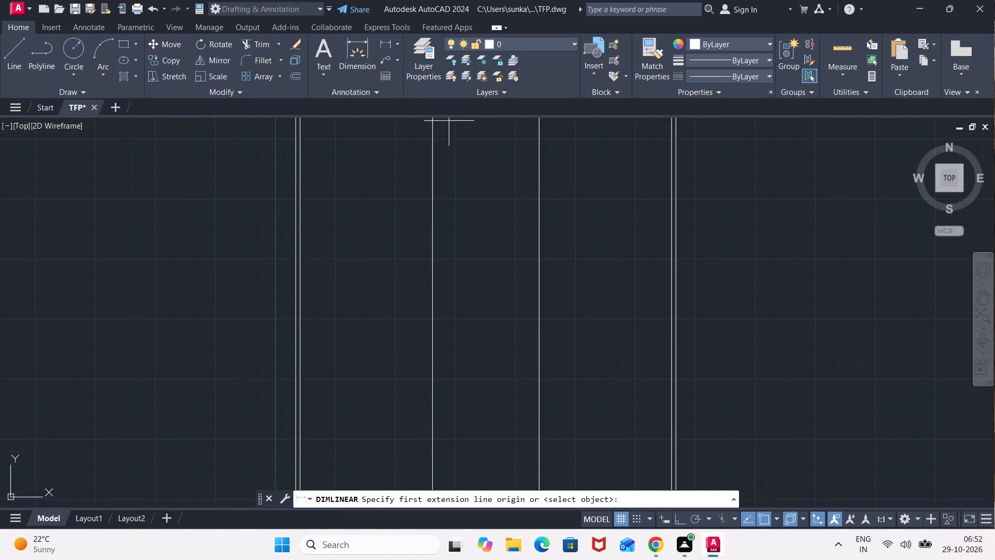
{"action": "left_click", "coordinate": [435, 165]}
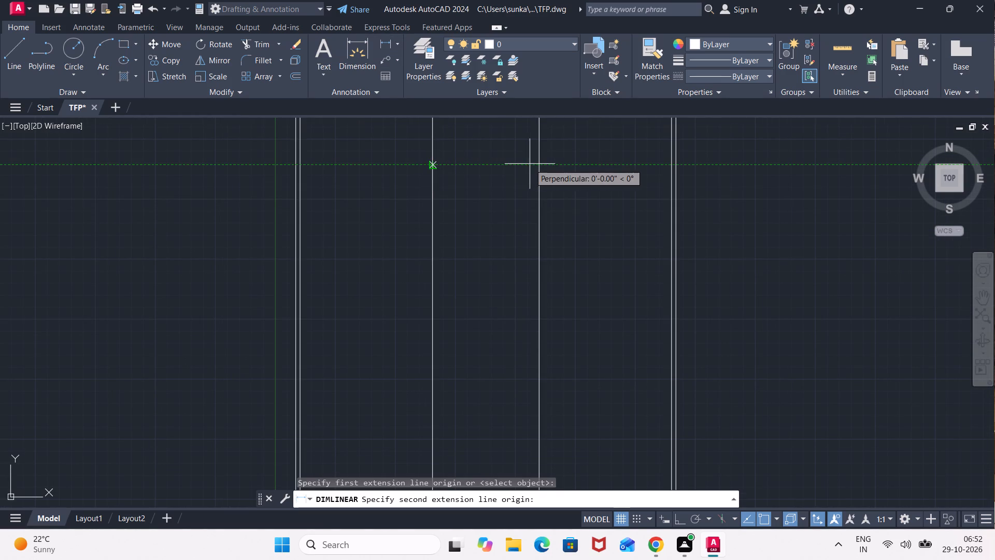
{"action": "left_click", "coordinate": [538, 164]}
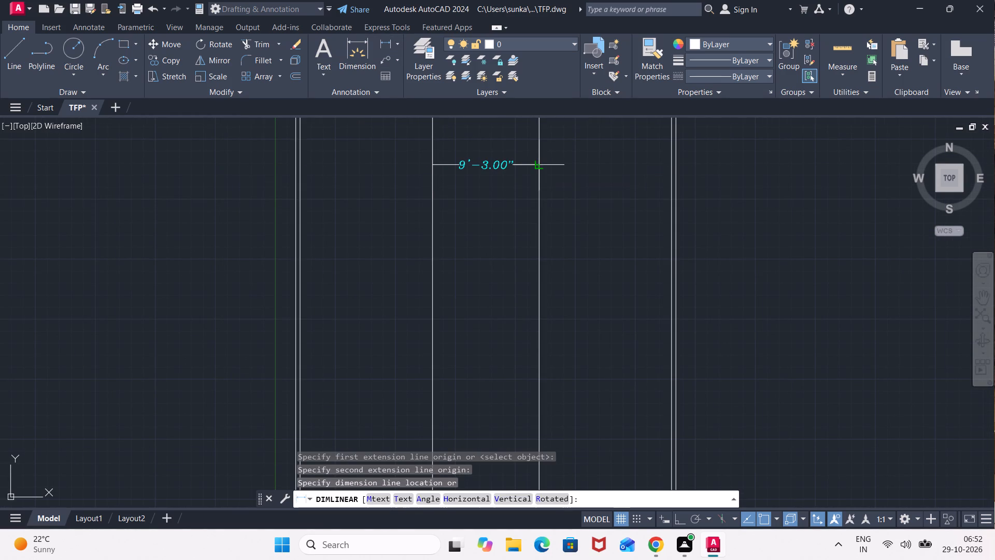
{"action": "key", "text": "Escape"}
Offset both vertical partition lines 4.5" toward the middle bay to give the partitions their thickness.
{"action": "key", "text": "o"}
{"action": "key", "text": "Return"}
{"action": "type", "text": "4.5\""}
{"action": "key", "text": "Return"}
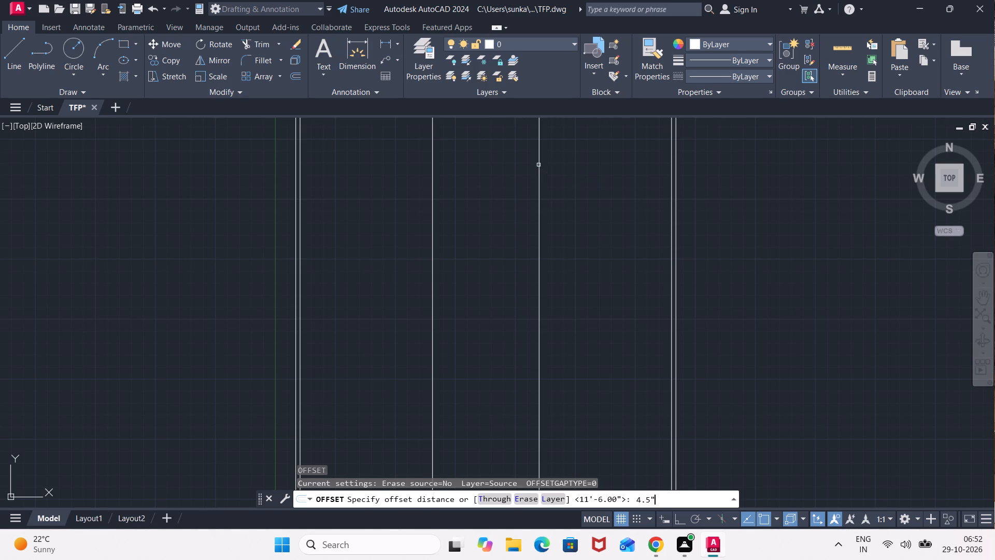
{"action": "left_click", "coordinate": [539, 169]}
{"action": "left_click", "coordinate": [532, 174]}
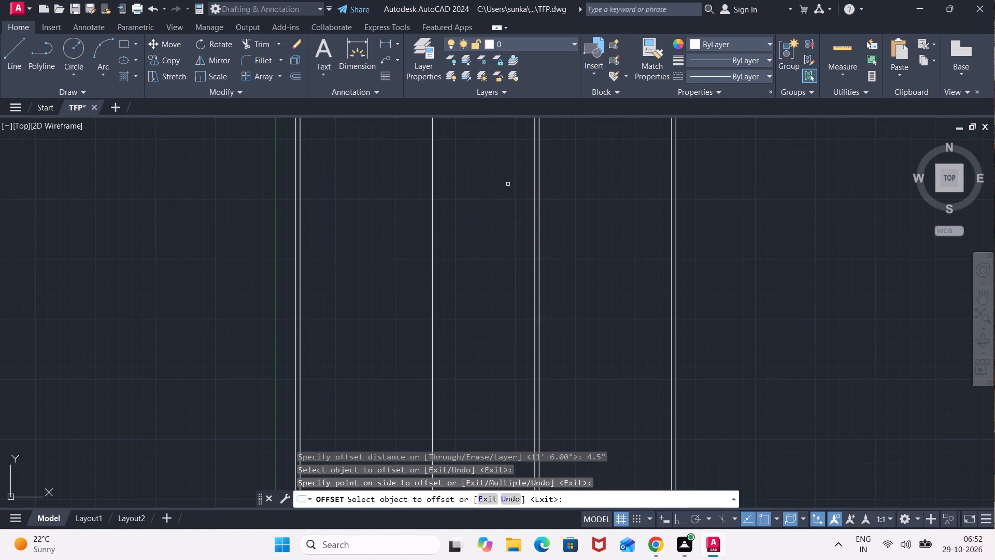
{"action": "left_click", "coordinate": [431, 212]}
{"action": "left_click", "coordinate": [464, 197]}
Check the clear width of the middle bay between the two partitions with a trial linear dimension.
{"action": "left_click", "coordinate": [389, 46]}
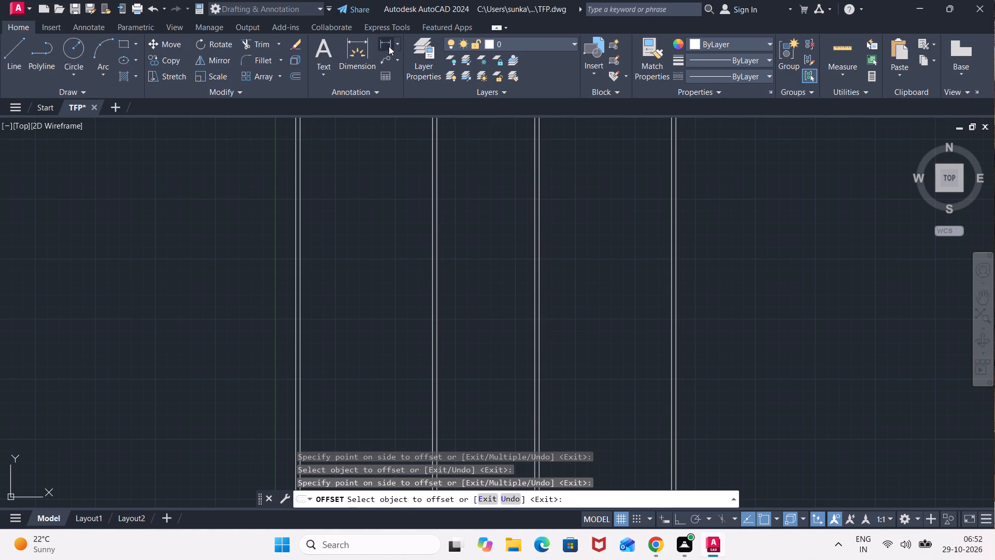
{"action": "left_click", "coordinate": [442, 171]}
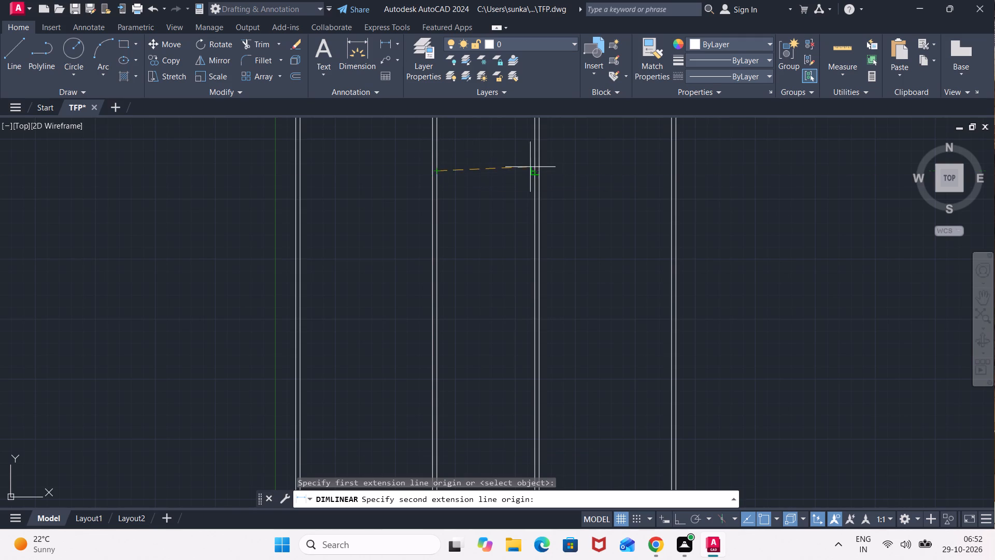
{"action": "left_click", "coordinate": [535, 171]}
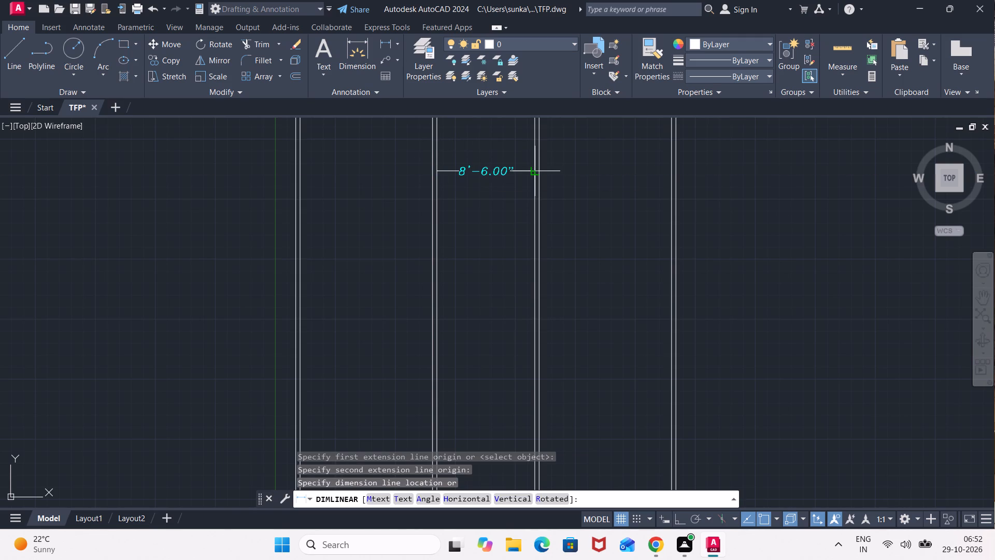
{"action": "key", "text": "Escape"}
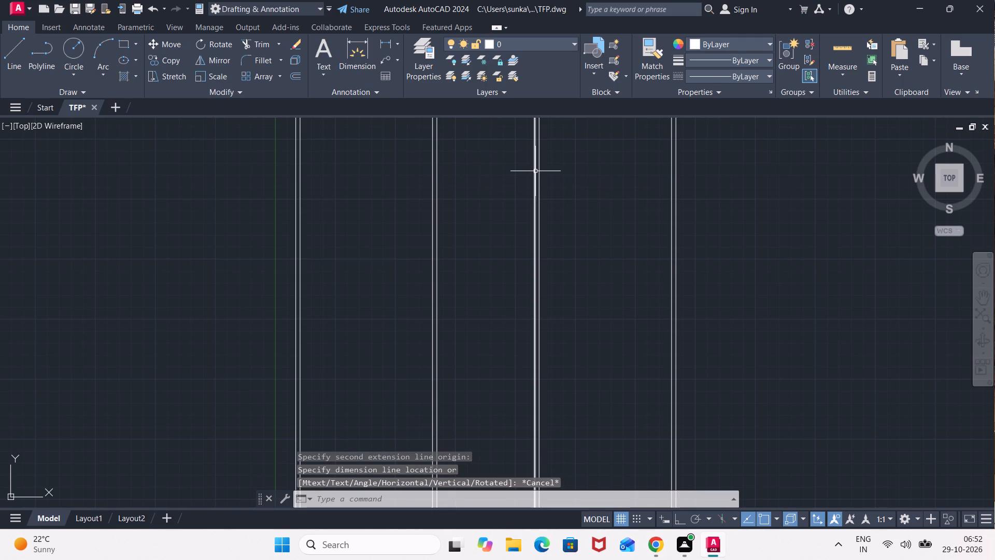
Offset the inner top wall line 7' down into the plan.
{"action": "scroll", "coordinate": [535, 171], "scroll_direction": "down", "scroll_amount": 2}
{"action": "scroll", "coordinate": [521, 153], "scroll_direction": "up", "scroll_amount": 2}
{"action": "middle_click_drag", "start_coordinate": [521, 153], "coordinate": [514, 271]}
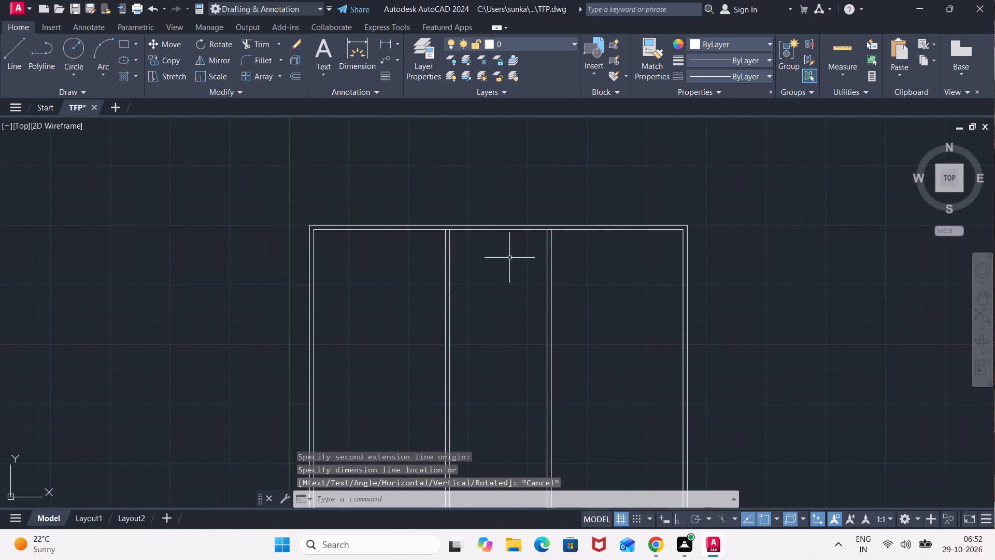
{"action": "key", "text": "o"}
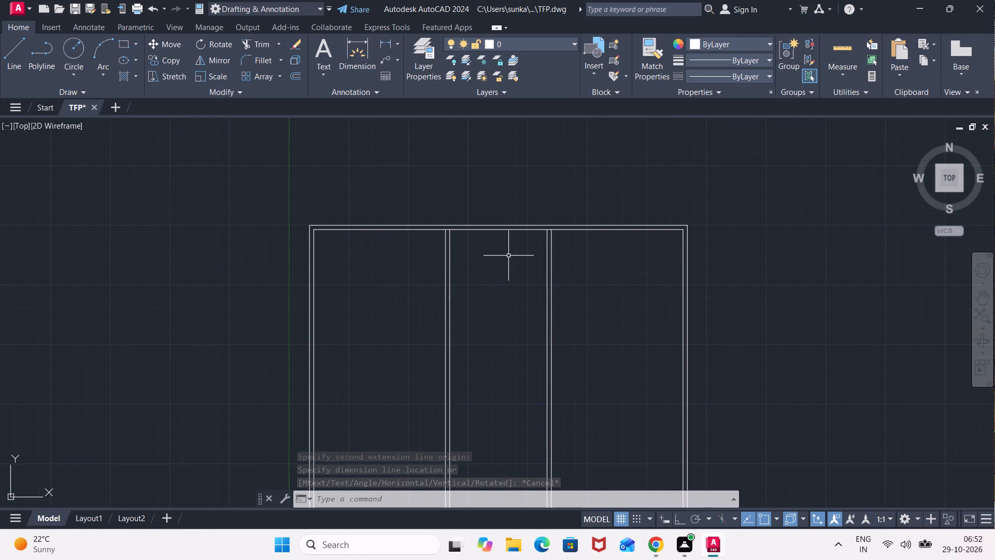
{"action": "key", "text": "Return"}
{"action": "type", "text": "7L"}
{"action": "key", "text": "BackSpace"}
{"action": "key", "text": "apostrophe"}
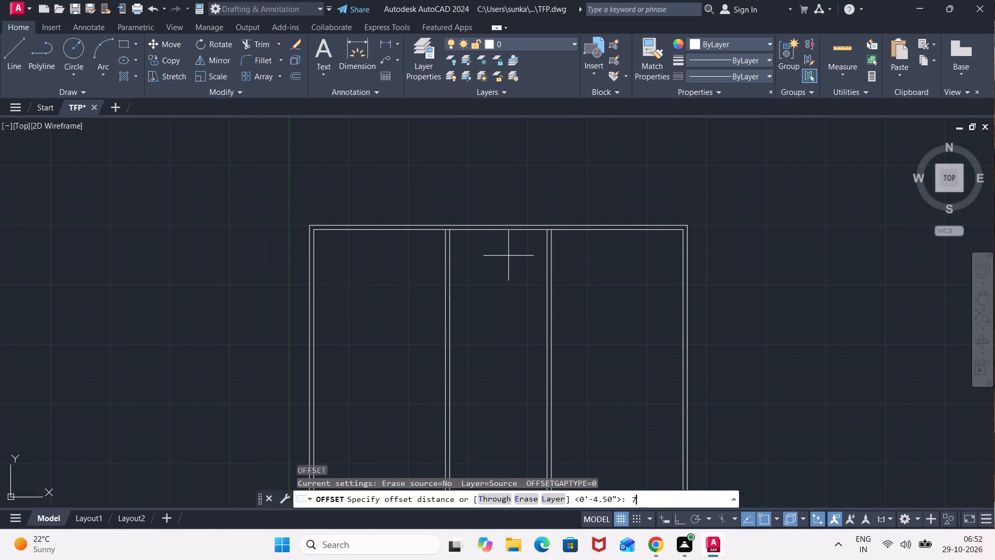
{"action": "key", "text": "Return"}
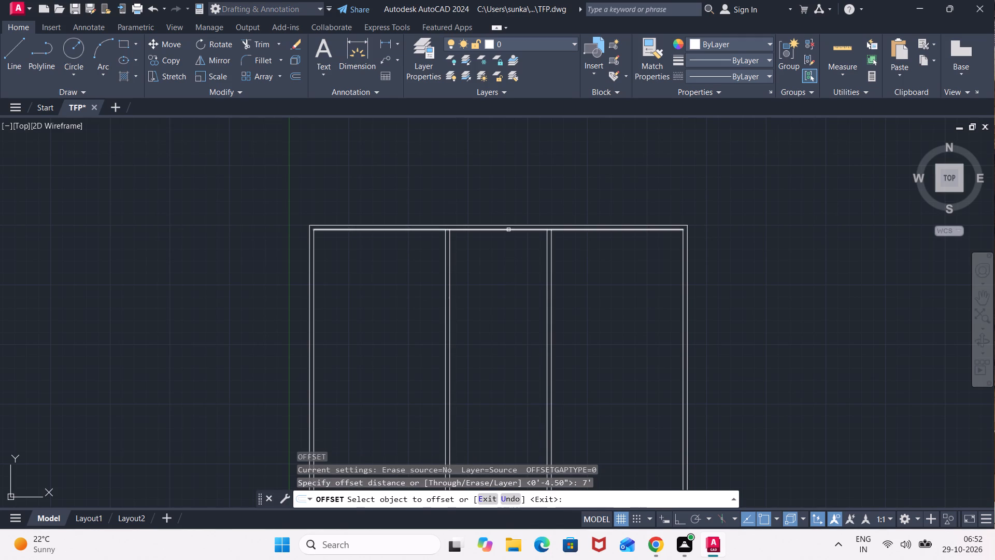
{"action": "left_click", "coordinate": [508, 230]}
{"action": "left_click", "coordinate": [499, 260]}
{"action": "key", "text": "space"}
Offset the new horizontal partition line 4.5" downward to give it thickness.
{"action": "key", "text": "space"}
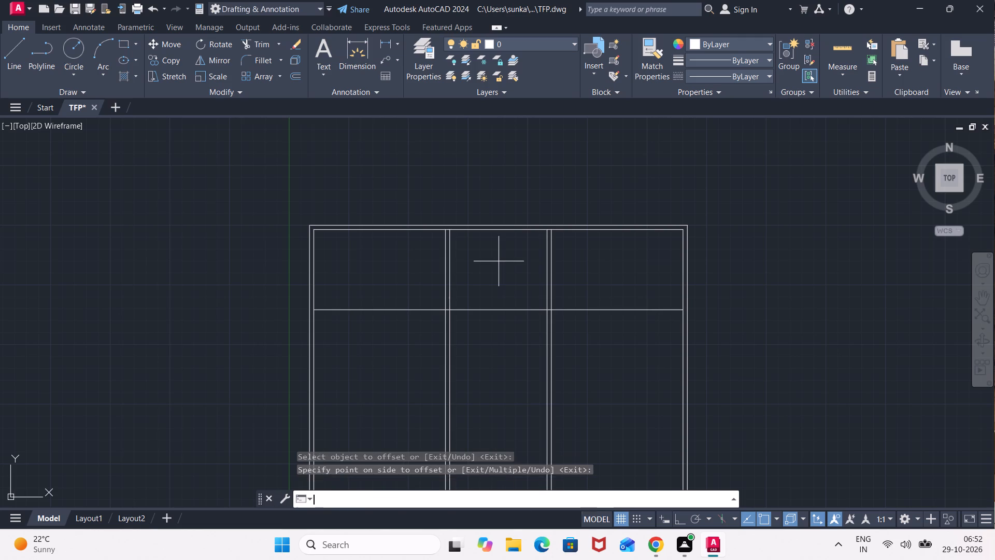
{"action": "type", "text": "4.5\""}
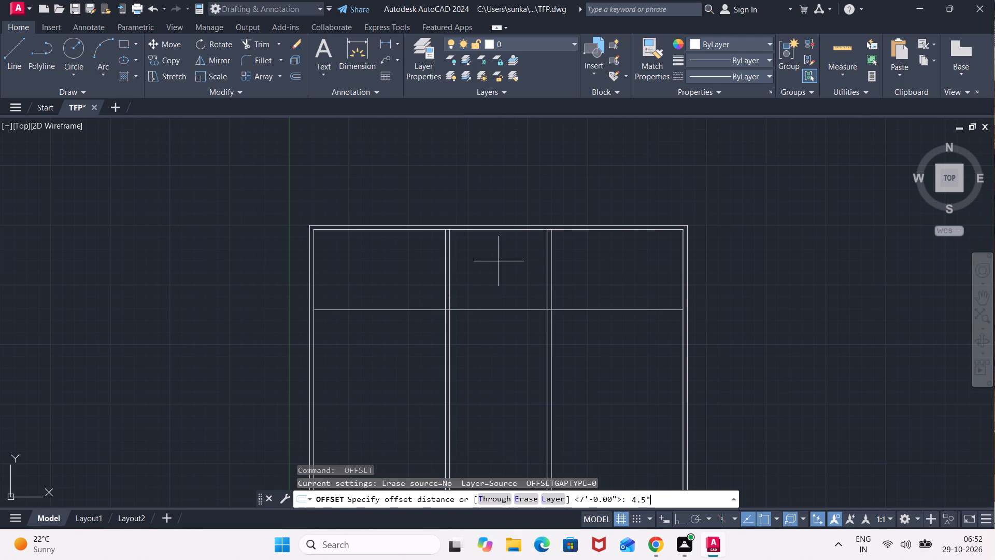
{"action": "key", "text": "Return"}
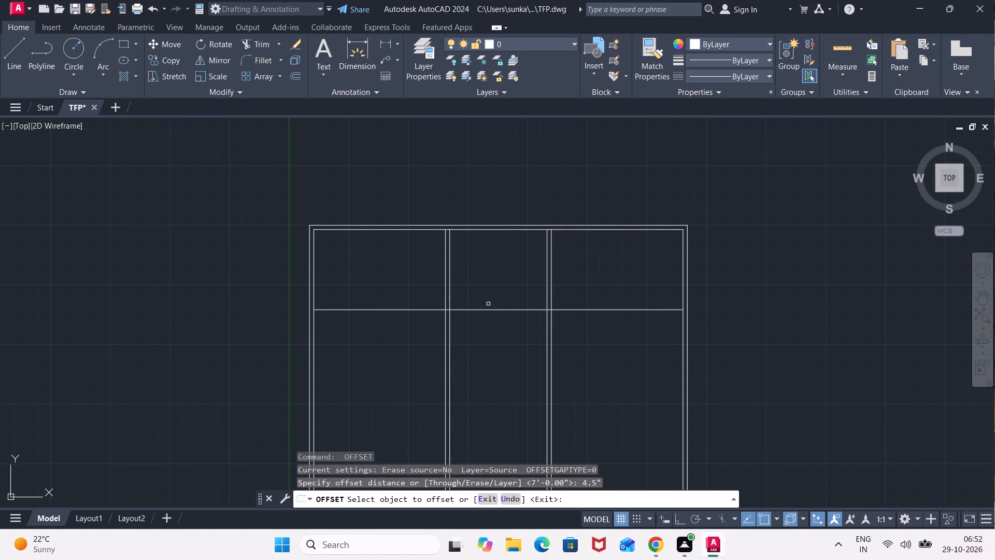
{"action": "left_click", "coordinate": [487, 309]}
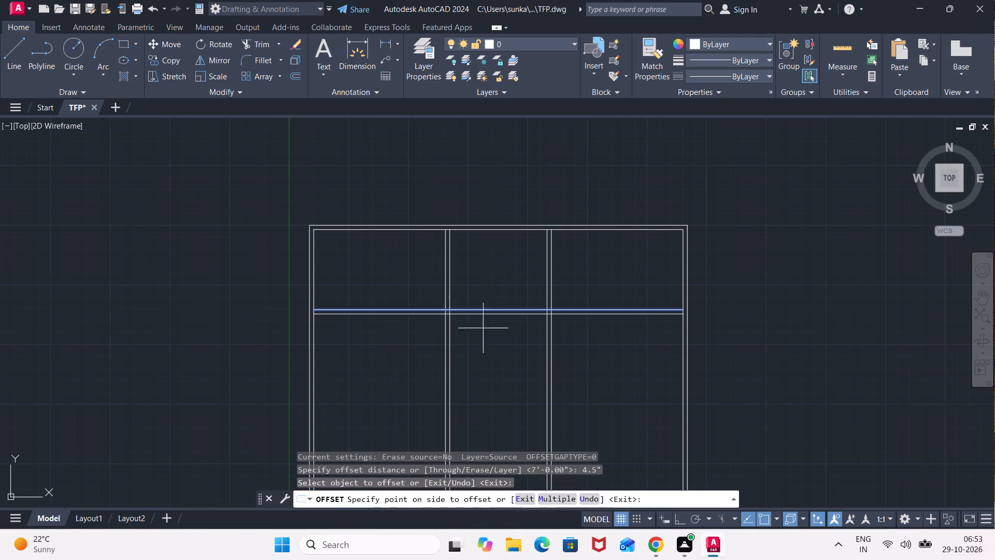
{"action": "left_click", "coordinate": [478, 355]}
{"action": "key", "text": "space"}
Offset the inner top wall line 13'5" down to start a second horizontal partition.
{"action": "key", "text": "space"}
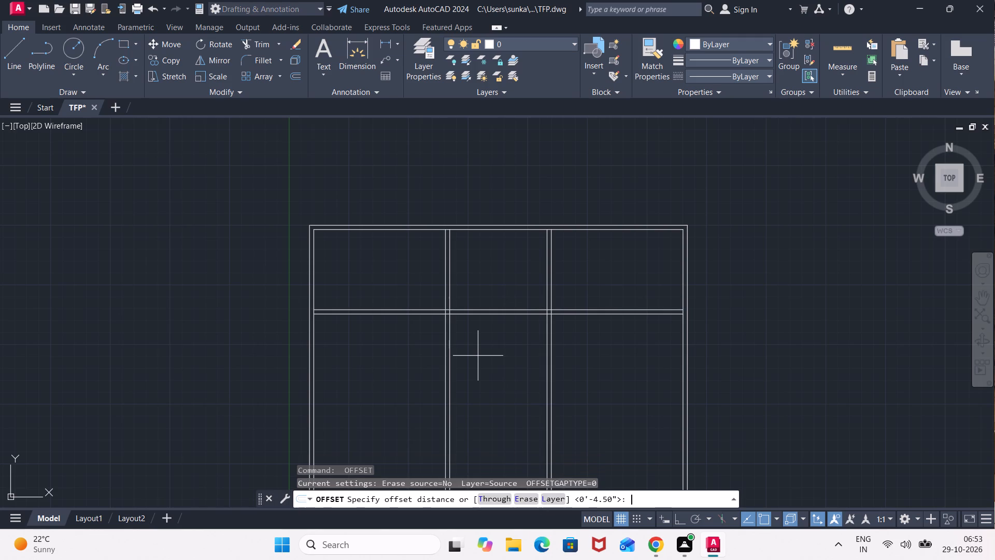
{"action": "key", "text": "1"}
{"action": "type", "text": "3'5\""}
{"action": "key", "text": "Return"}
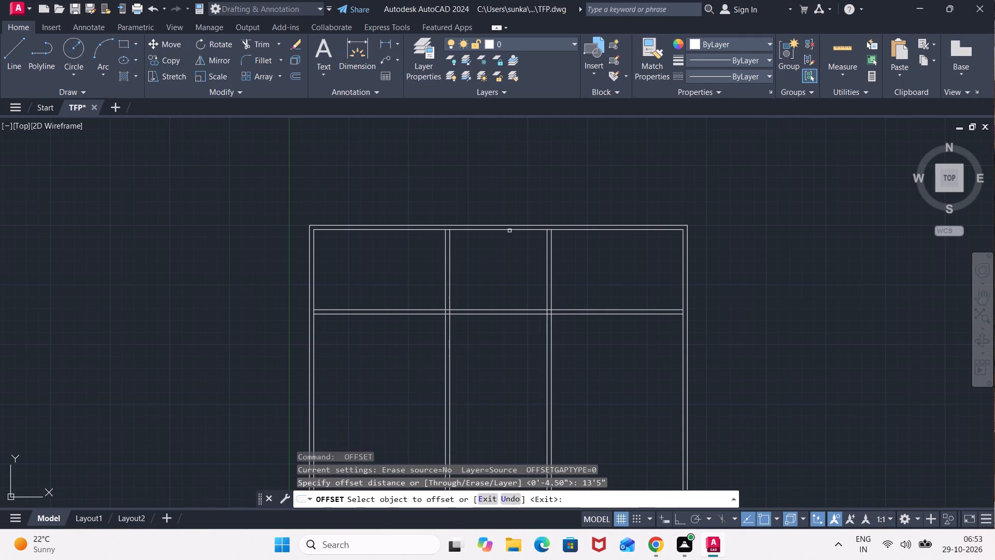
{"action": "left_click", "coordinate": [509, 230]}
{"action": "left_click", "coordinate": [494, 340]}
{"action": "key", "text": "space"}
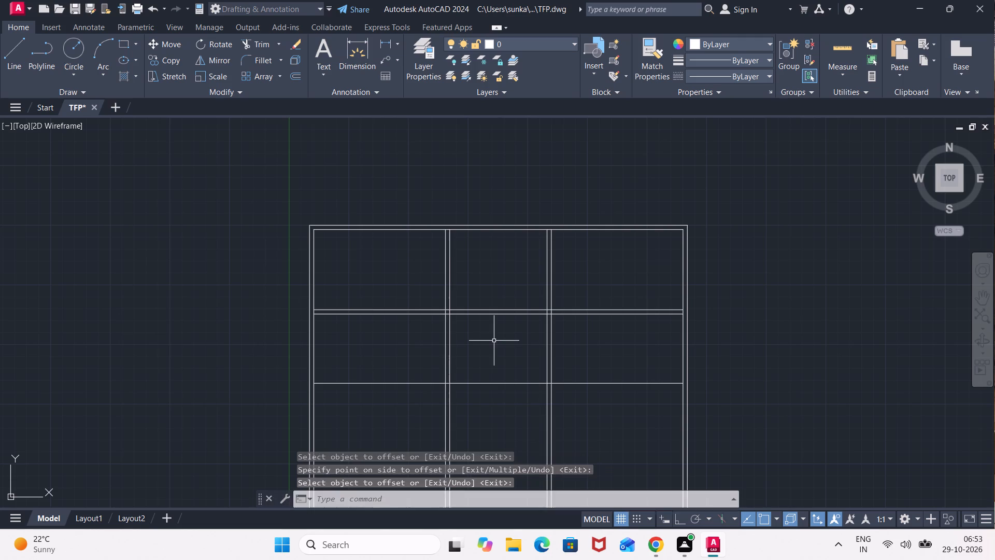
Offset the second horizontal partition line 4.5" downward to give it thickness.
{"action": "key", "text": "space"}
{"action": "type", "text": "4.5\""}
{"action": "key", "text": "Return"}
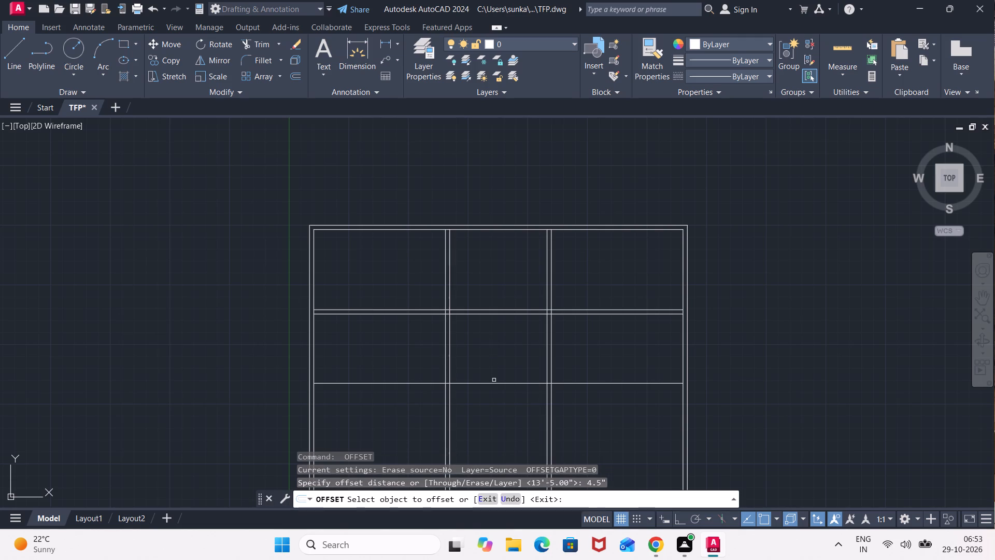
{"action": "left_click", "coordinate": [494, 383]}
{"action": "left_click", "coordinate": [500, 417]}
{"action": "middle_click_drag", "start_coordinate": [500, 417], "coordinate": [473, 278]}
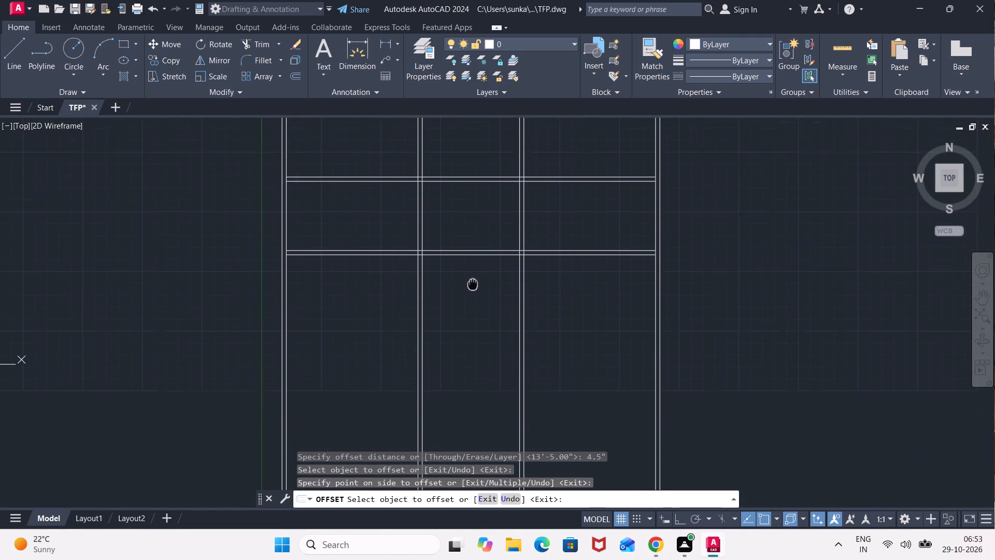
{"action": "middle_click_drag", "start_coordinate": [473, 278], "coordinate": [473, 261]}
{"action": "key", "text": "space"}
Trim the upper horizontal partition out of the left and right bays, keeping it only between the two vertical partitions.
{"action": "type", "text": "TR"}
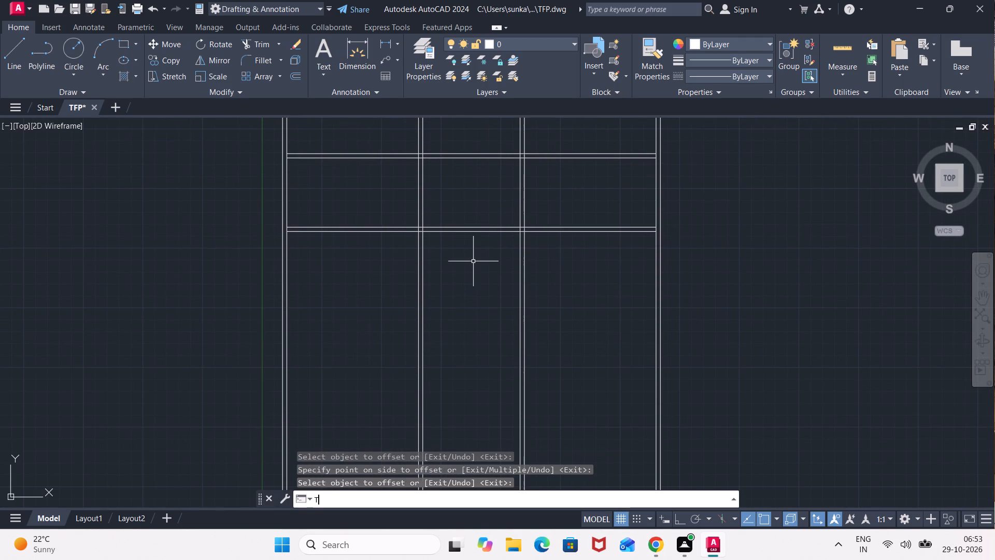
{"action": "key", "text": "Return"}
{"action": "left_click", "coordinate": [381, 172]}
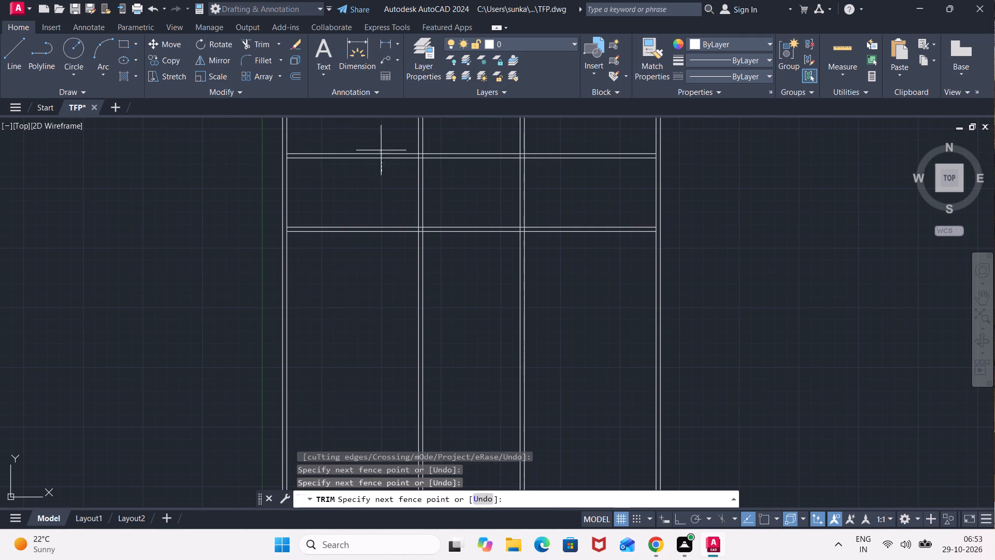
{"action": "left_click", "coordinate": [380, 141]}
{"action": "left_click", "coordinate": [546, 173]}
{"action": "left_click", "coordinate": [551, 135]}
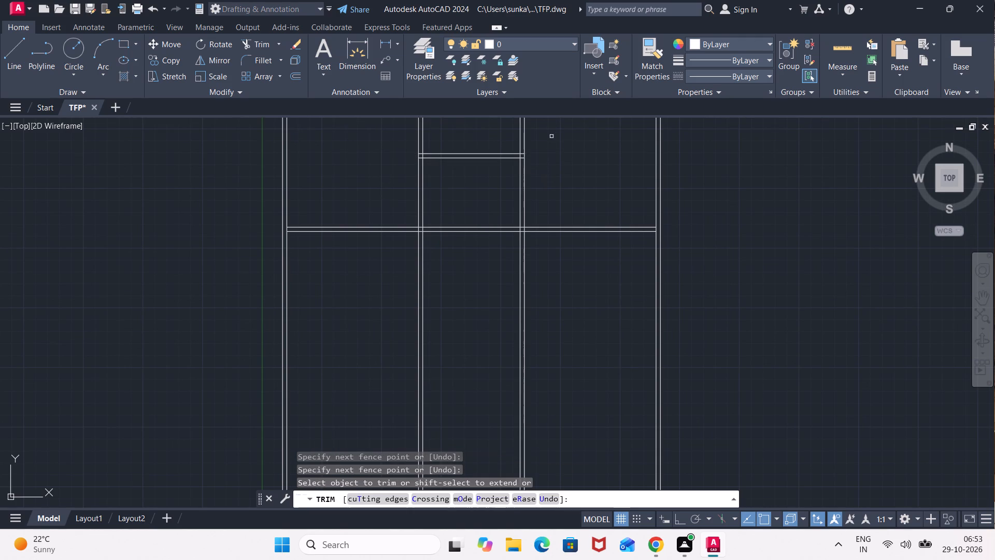
Trim the inner top wall line where the two vertical partitions meet it.
{"action": "middle_click_drag", "start_coordinate": [551, 136], "coordinate": [551, 225]}
{"action": "scroll", "coordinate": [446, 176], "scroll_direction": "up", "scroll_amount": 2}
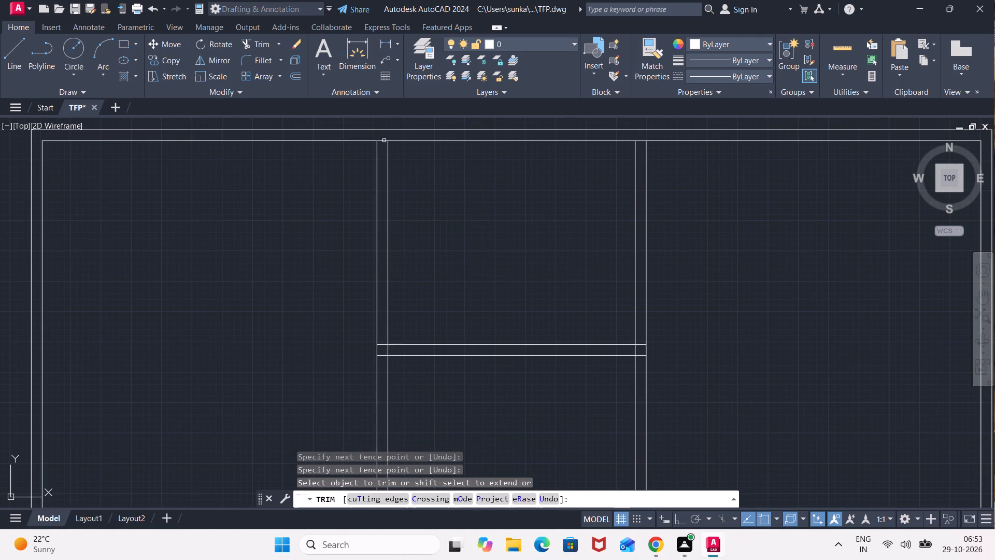
{"action": "left_click", "coordinate": [384, 139]}
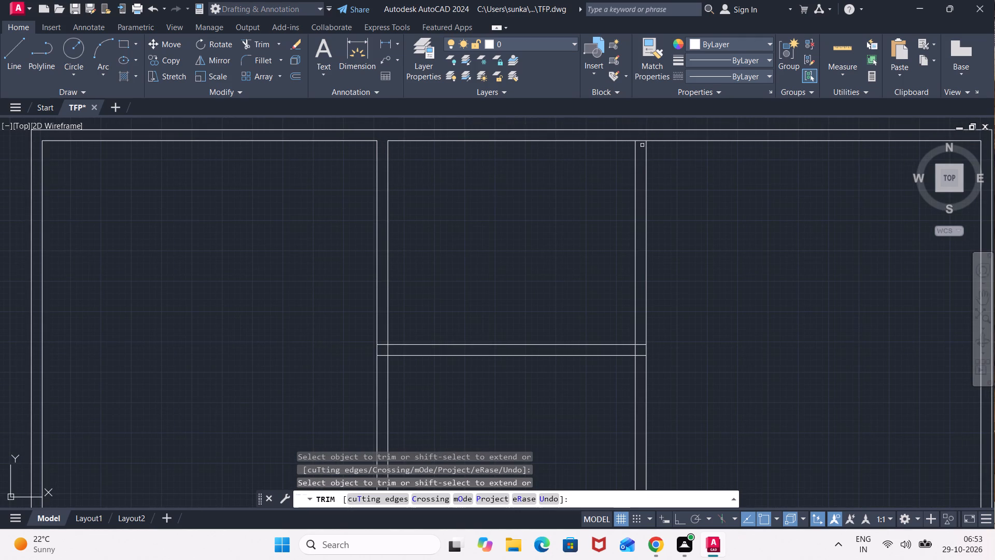
{"action": "left_click", "coordinate": [642, 145]}
{"action": "left_click", "coordinate": [642, 138]}
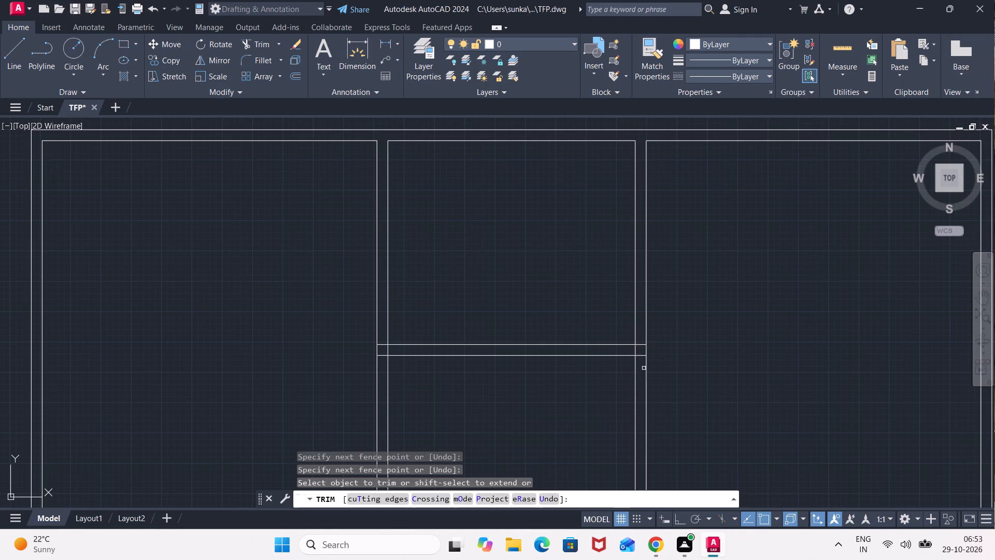
Trim the overlapping lines where the upper horizontal partition meets both vertical partitions to form open wall junctions.
{"action": "left_click", "coordinate": [644, 367]}
{"action": "left_click", "coordinate": [641, 331]}
{"action": "left_click", "coordinate": [639, 351]}
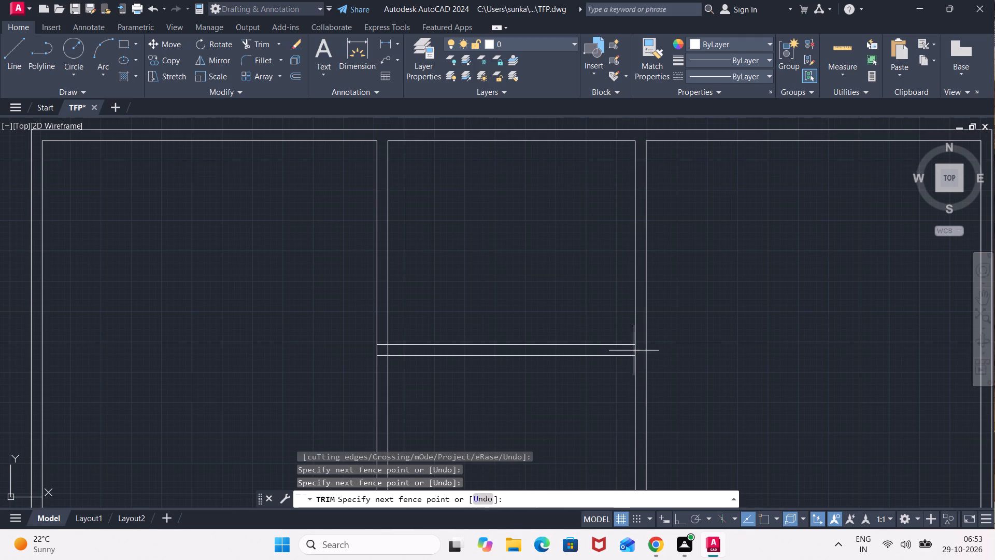
{"action": "left_click", "coordinate": [381, 349]}
{"action": "left_click", "coordinate": [385, 363]}
{"action": "left_click", "coordinate": [382, 332]}
{"action": "key", "text": "Escape"}
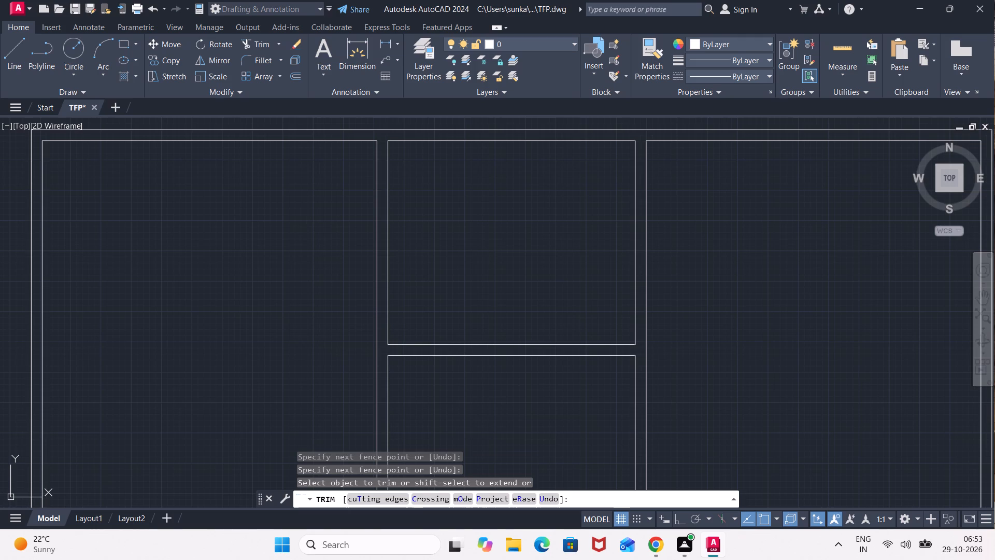
Offset the left wall line of the top middle room 4' to the right.
{"action": "key", "text": "o"}
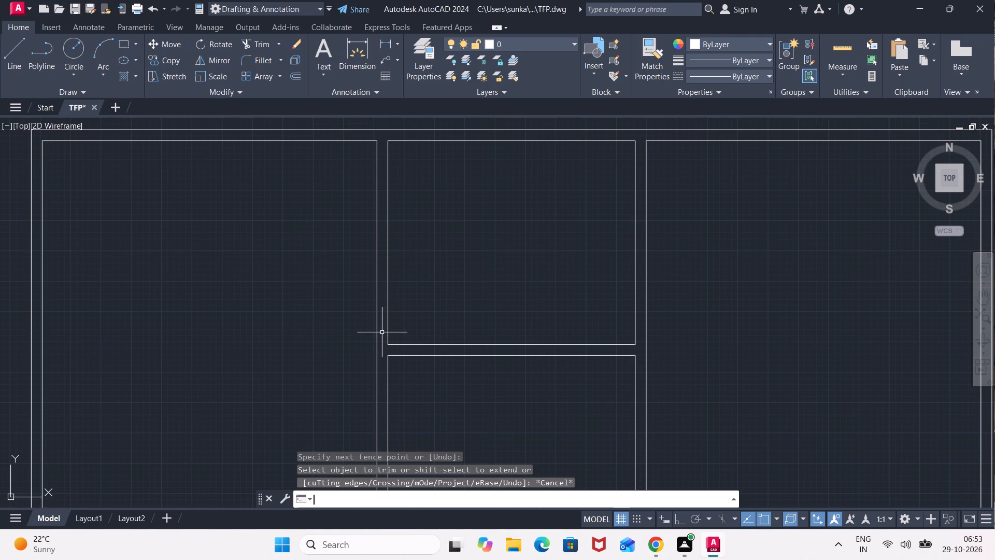
{"action": "key", "text": "Return"}
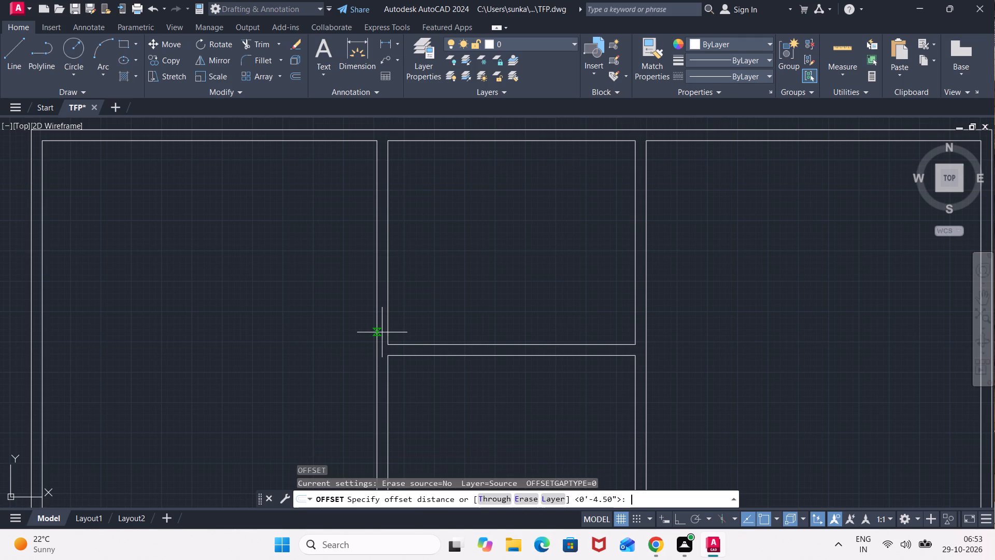
{"action": "type", "text": "4'"}
{"action": "key", "text": "Return"}
{"action": "left_click", "coordinate": [388, 314]}
{"action": "left_click", "coordinate": [478, 282]}
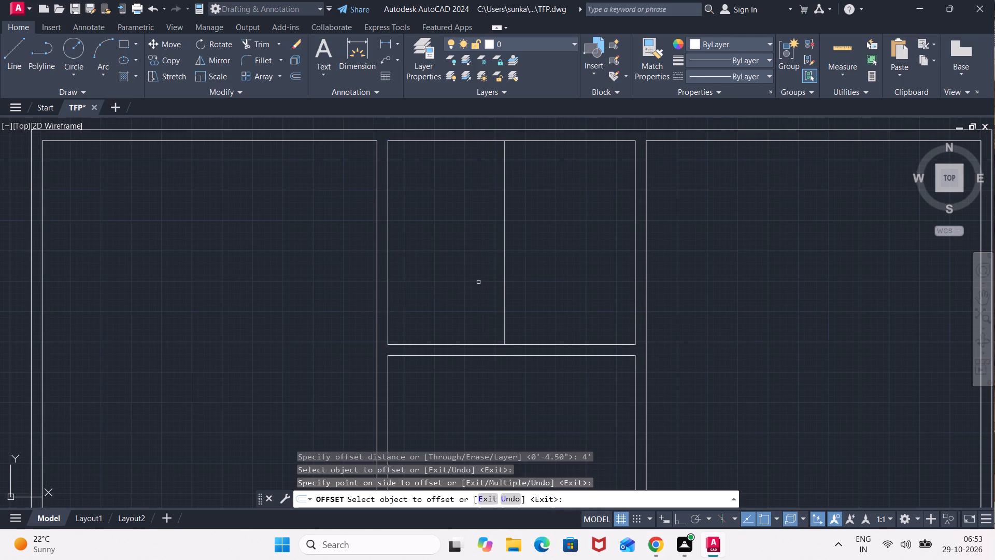
{"action": "key", "text": "space"}
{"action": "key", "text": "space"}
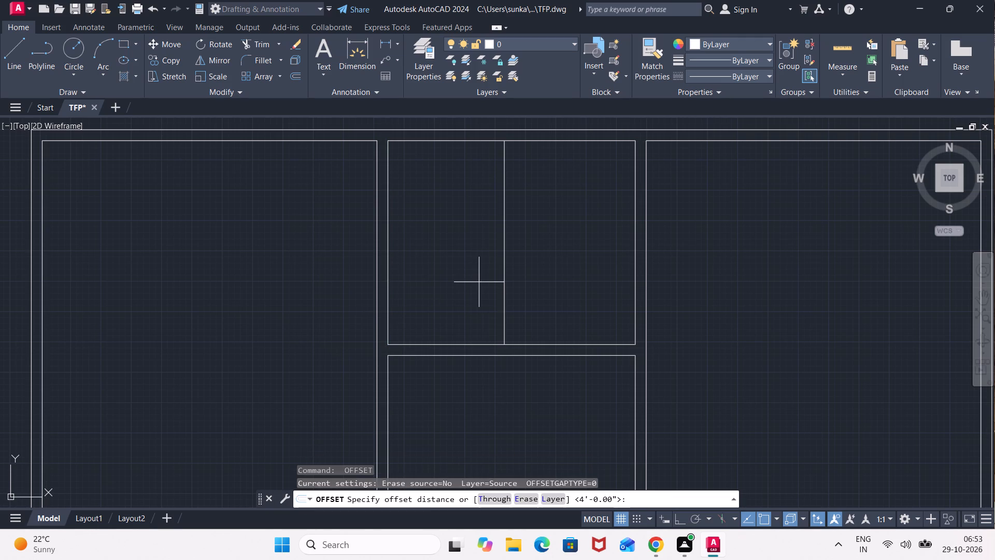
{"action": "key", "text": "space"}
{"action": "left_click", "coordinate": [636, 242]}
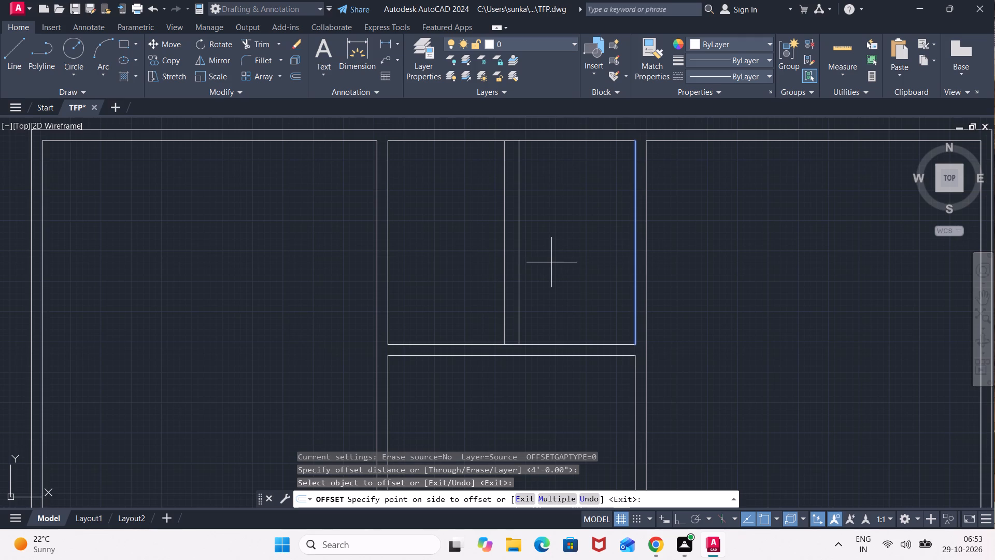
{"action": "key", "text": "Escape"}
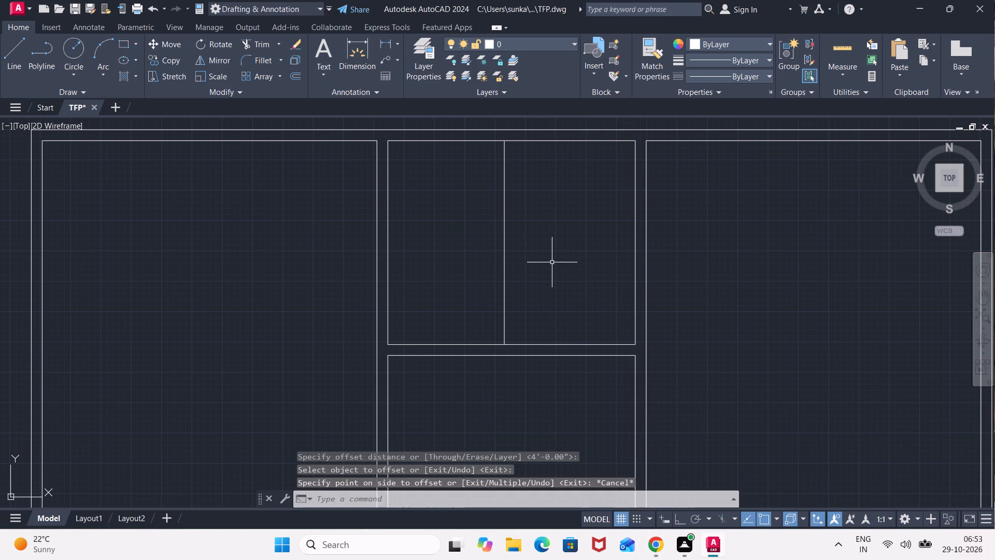
Offset the new vertical line in the top middle room 4.5" to the right to give the partition thickness.
{"action": "key", "text": "o"}
{"action": "key", "text": "Return"}
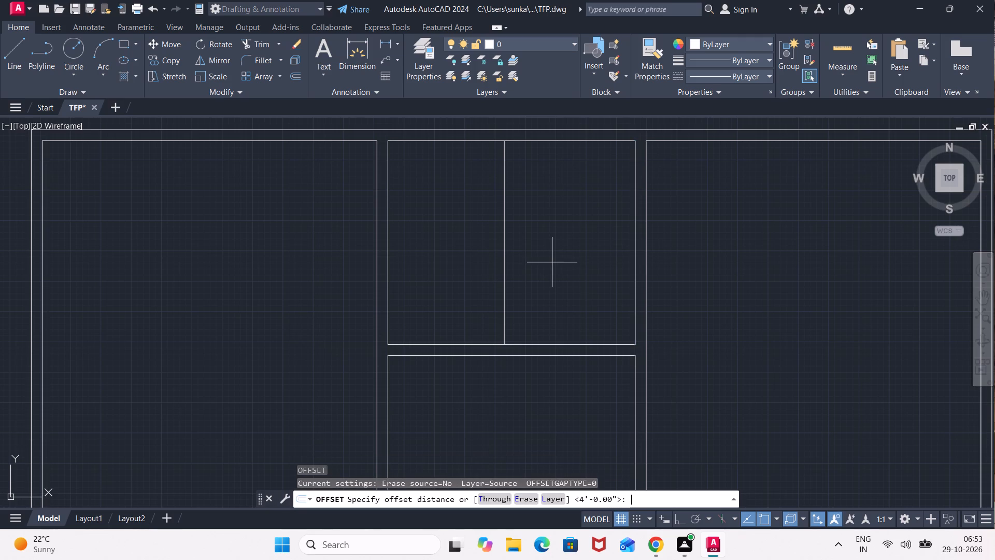
{"action": "type", "text": "4.5\""}
{"action": "key", "text": "Return"}
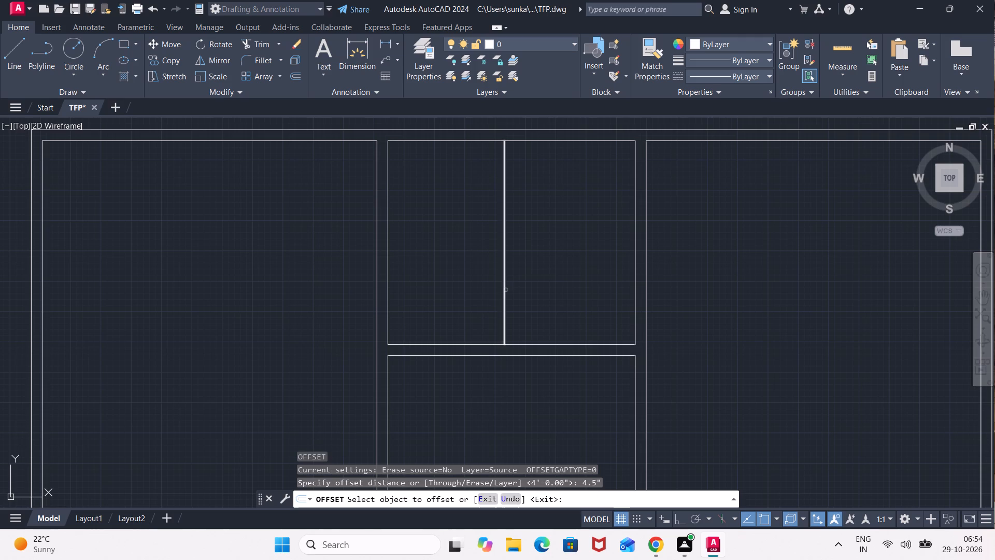
{"action": "left_click", "coordinate": [505, 290]}
{"action": "left_click", "coordinate": [575, 255]}
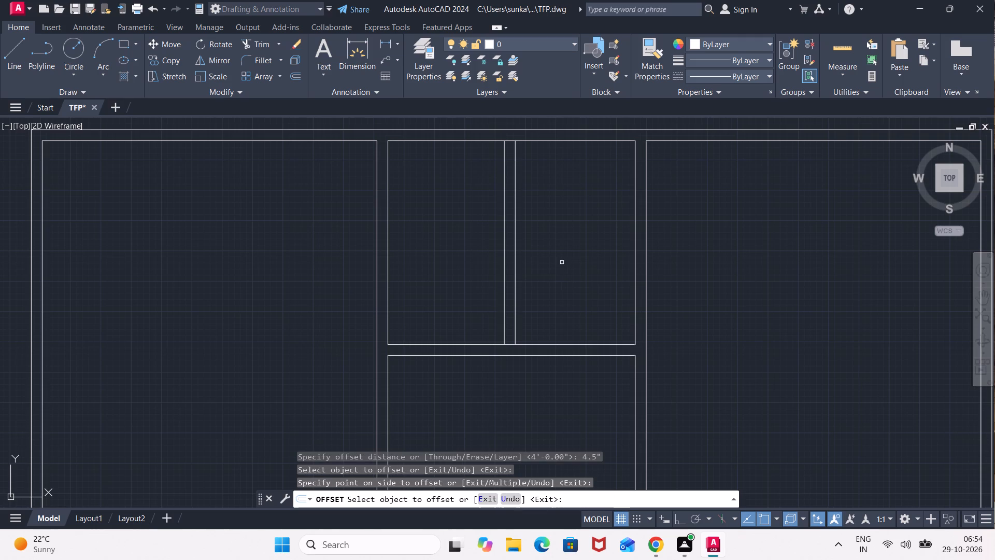
{"action": "scroll", "coordinate": [527, 282], "scroll_direction": "down", "scroll_amount": 2}
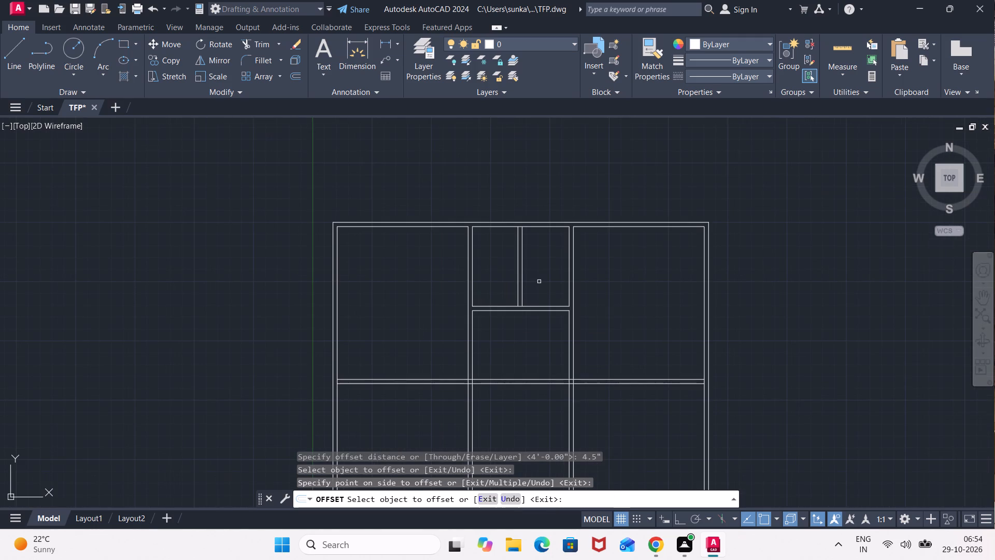
{"action": "key", "text": "Escape"}
Trim the wall lines crossing the bottom and top ends of the short vertical partition in the top middle room.
{"action": "type", "text": "TR"}
{"action": "key", "text": "Return"}
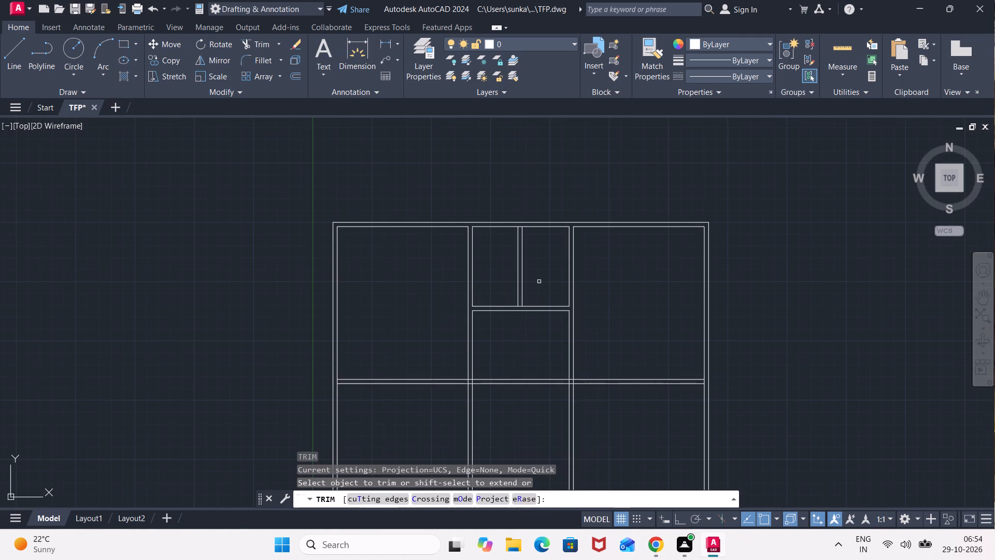
{"action": "scroll", "coordinate": [527, 290], "scroll_direction": "up", "scroll_amount": 3}
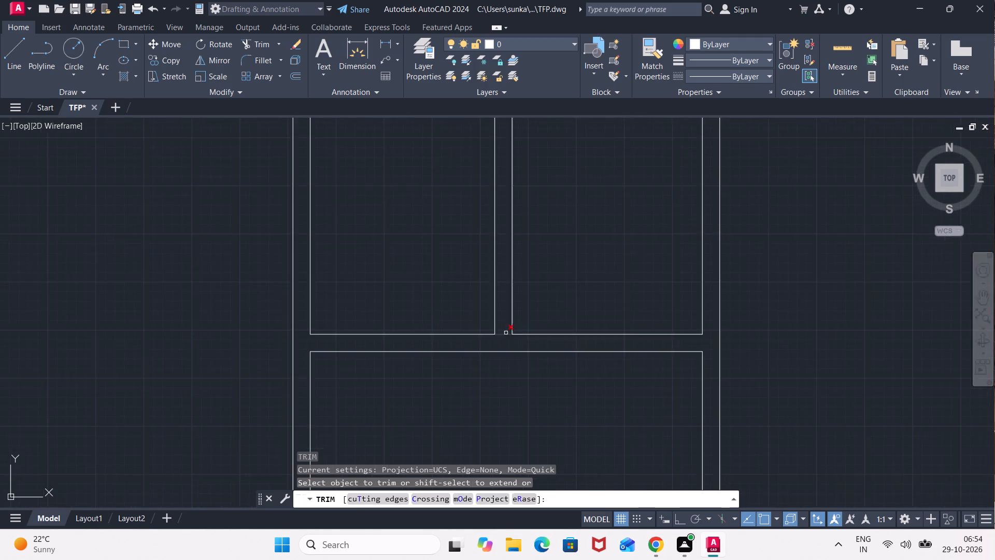
{"action": "left_click", "coordinate": [503, 343]}
{"action": "left_click", "coordinate": [502, 323]}
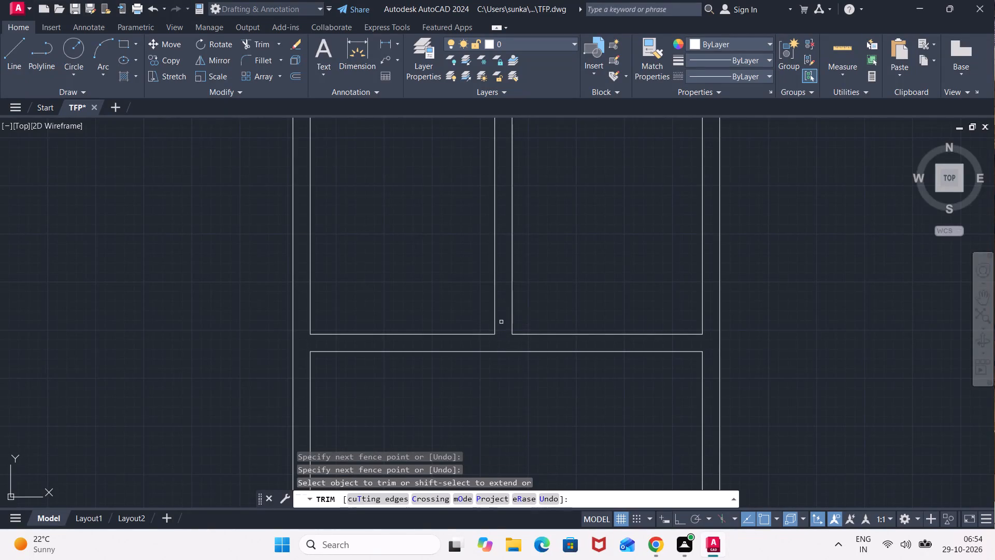
{"action": "scroll", "coordinate": [563, 223], "scroll_direction": "down", "scroll_amount": 3}
{"action": "middle_click_drag", "start_coordinate": [564, 190], "coordinate": [577, 251]}
{"action": "scroll", "coordinate": [573, 249], "scroll_direction": "up", "scroll_amount": 1}
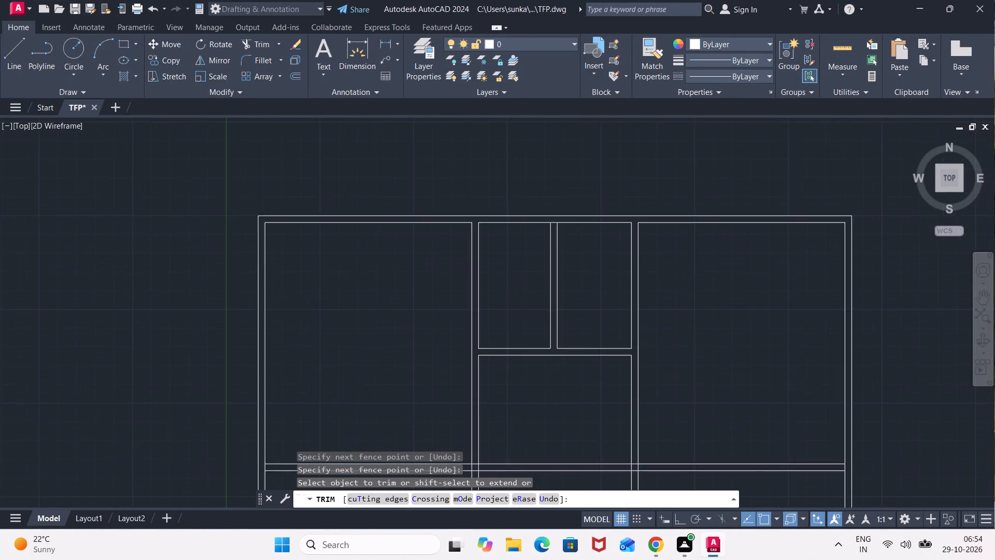
{"action": "scroll", "coordinate": [573, 248], "scroll_direction": "up", "scroll_amount": 1}
{"action": "left_click", "coordinate": [541, 206]}
Trim the lower horizontal partition out of the middle bay between the two vertical partitions.
{"action": "scroll", "coordinate": [591, 246], "scroll_direction": "down", "scroll_amount": 2}
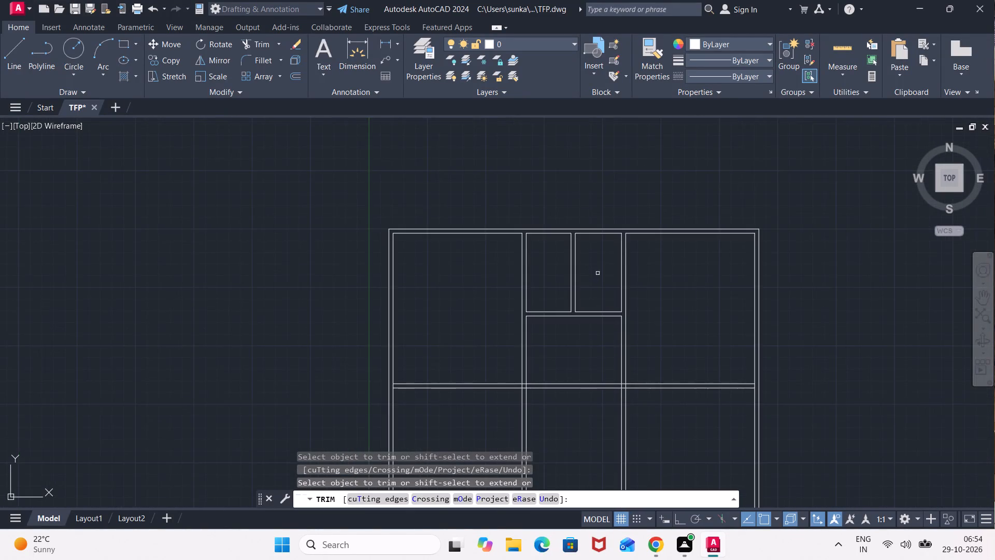
{"action": "middle_click_drag", "start_coordinate": [598, 273], "coordinate": [606, 203]}
{"action": "left_click", "coordinate": [595, 299]}
{"action": "left_click", "coordinate": [578, 349]}
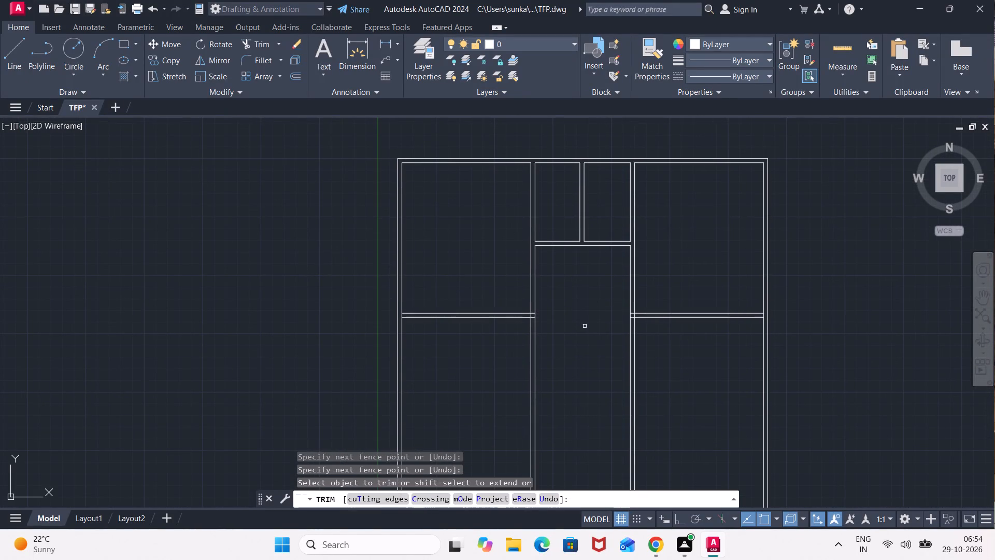
Trim the junctions of the left bay's horizontal partition with the left vertical partition and the left outer wall.
{"action": "scroll", "coordinate": [520, 320], "scroll_direction": "up", "scroll_amount": 2}
{"action": "left_click", "coordinate": [550, 322]}
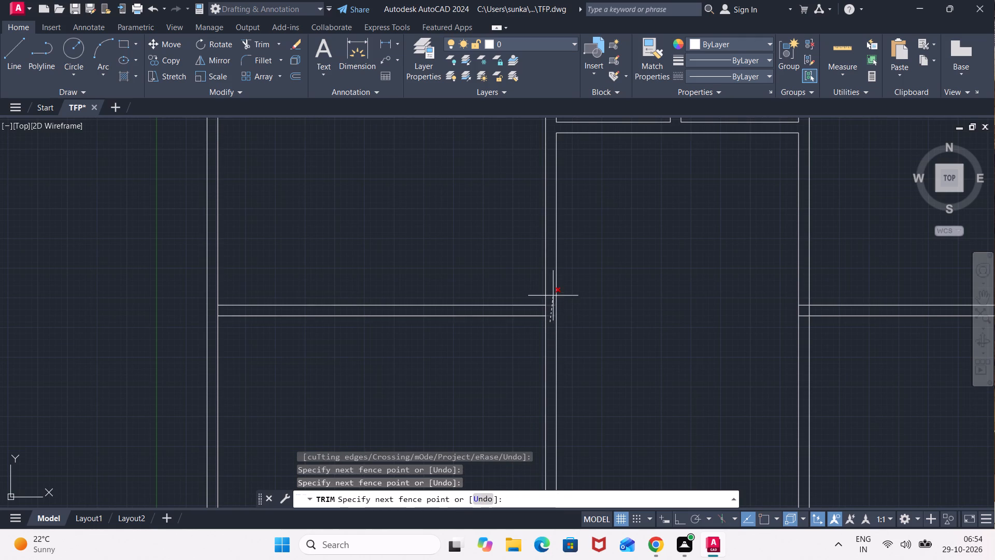
{"action": "left_click", "coordinate": [553, 295]}
{"action": "left_click", "coordinate": [554, 306]}
{"action": "left_click", "coordinate": [542, 310]}
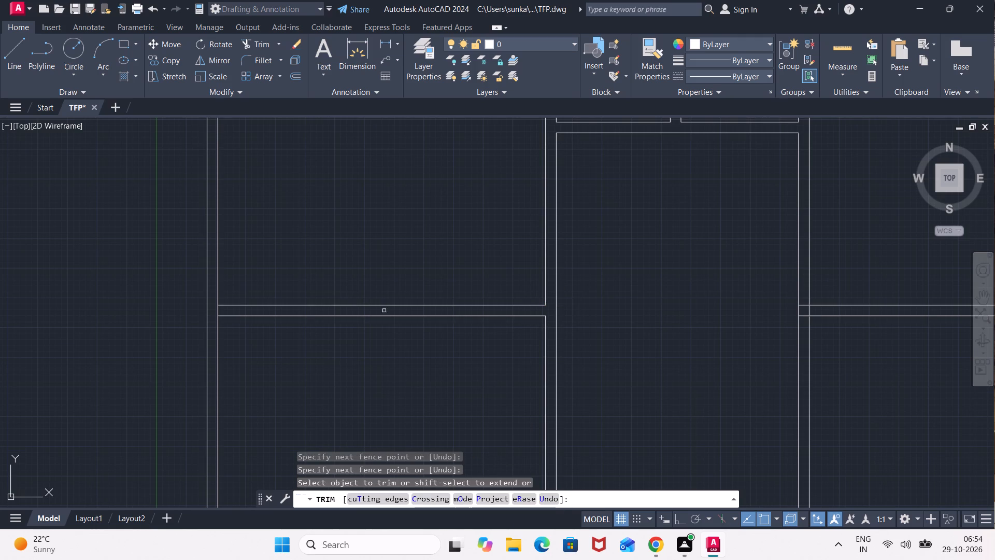
{"action": "left_click", "coordinate": [214, 314]}
{"action": "left_click", "coordinate": [223, 310]}
Trim the junctions of the right bay's horizontal partition with the right vertical partition and the right outer wall.
{"action": "scroll", "coordinate": [620, 312], "scroll_direction": "down", "scroll_amount": 2}
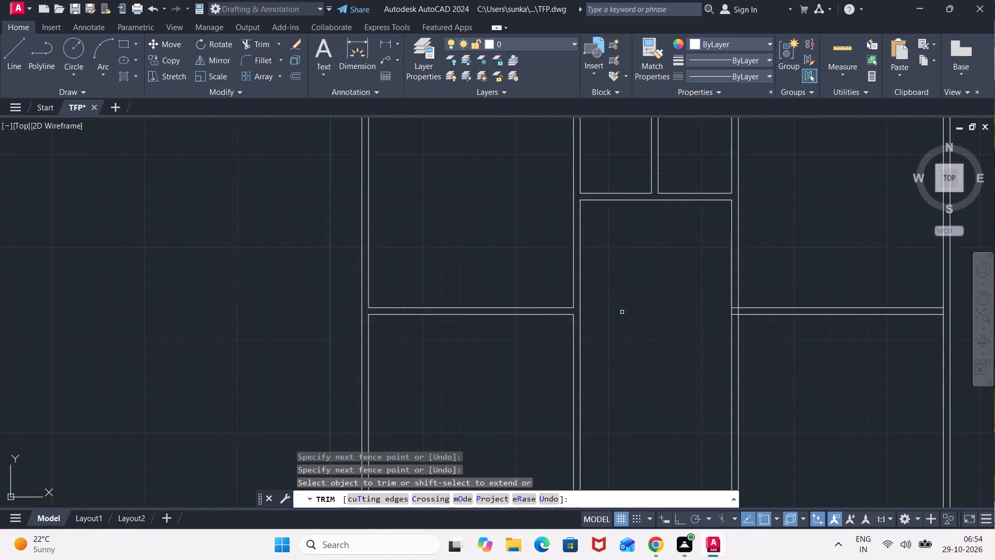
{"action": "middle_click_drag", "start_coordinate": [623, 313], "coordinate": [453, 276]}
{"action": "scroll", "coordinate": [511, 288], "scroll_direction": "up", "scroll_amount": 3}
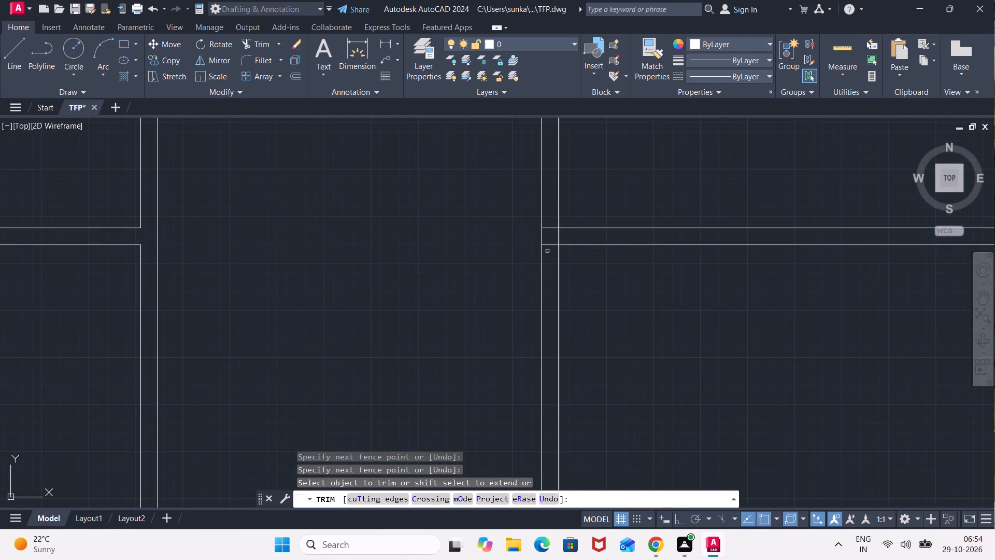
{"action": "left_click", "coordinate": [552, 248]}
{"action": "left_click", "coordinate": [552, 201]}
{"action": "left_click", "coordinate": [564, 238]}
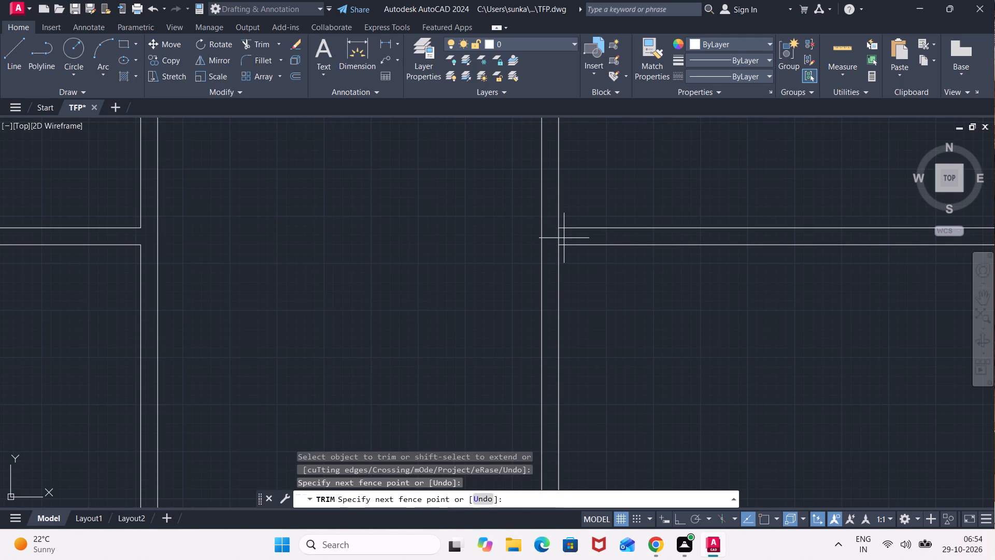
{"action": "left_click", "coordinate": [551, 241]}
{"action": "scroll", "coordinate": [644, 279], "scroll_direction": "down", "scroll_amount": 3}
{"action": "middle_click_drag", "start_coordinate": [660, 287], "coordinate": [430, 240]}
{"action": "scroll", "coordinate": [525, 229], "scroll_direction": "up", "scroll_amount": 2}
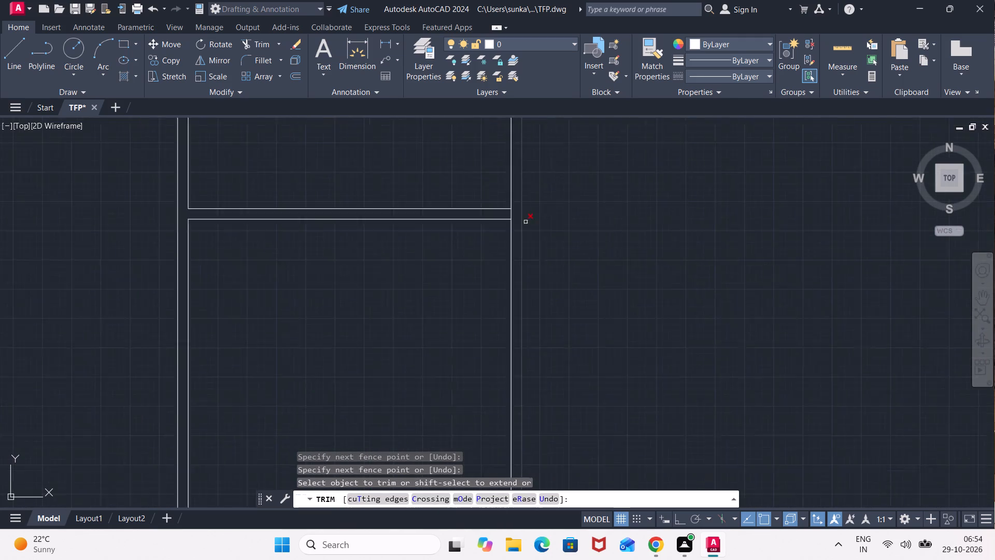
{"action": "scroll", "coordinate": [525, 220], "scroll_direction": "up", "scroll_amount": 1}
{"action": "left_click", "coordinate": [493, 208]}
{"action": "left_click", "coordinate": [512, 207]}
{"action": "scroll", "coordinate": [404, 289], "scroll_direction": "down", "scroll_amount": 4}
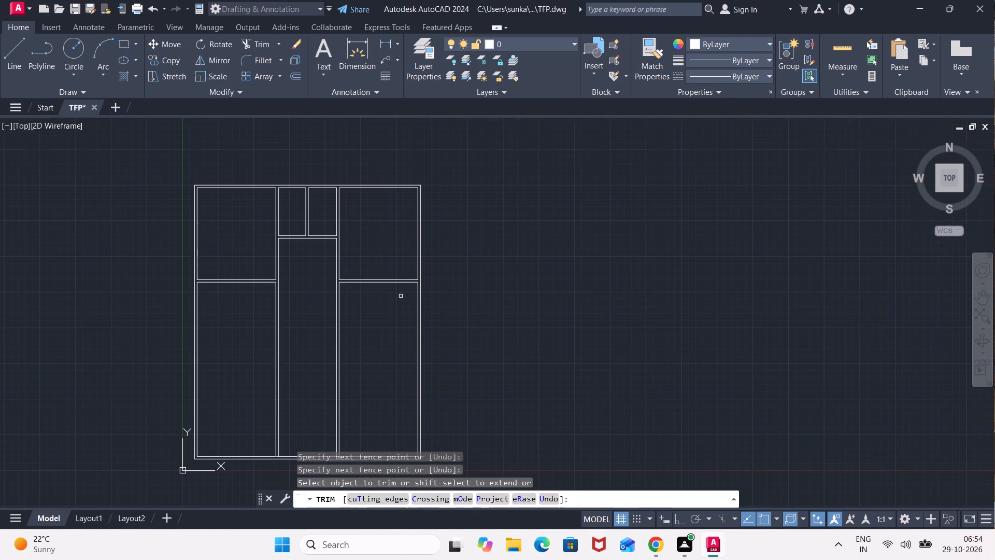
{"action": "middle_click_drag", "start_coordinate": [377, 247], "coordinate": [515, 231]}
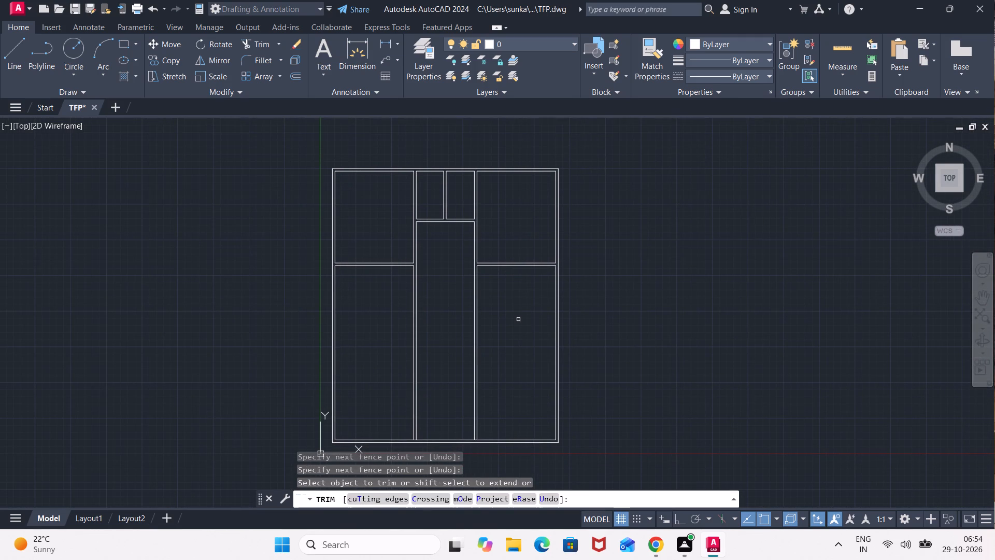
Offset the lower line of the right and left bays' horizontal partitions 5'3" downward.
{"action": "key", "text": "Escape"}
{"action": "key", "text": "o"}
{"action": "key", "text": "Return"}
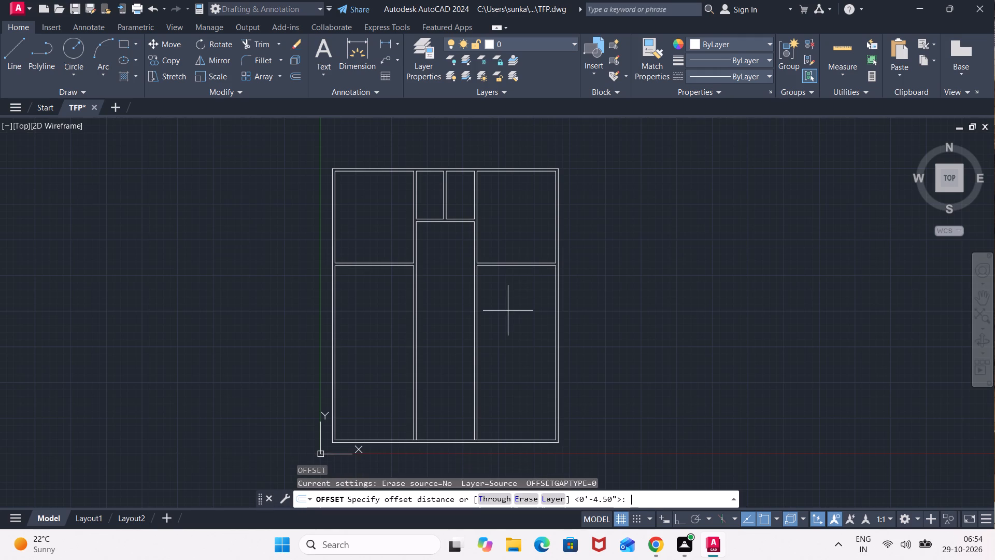
{"action": "type", "text": "5'3\""}
{"action": "key", "text": "Return"}
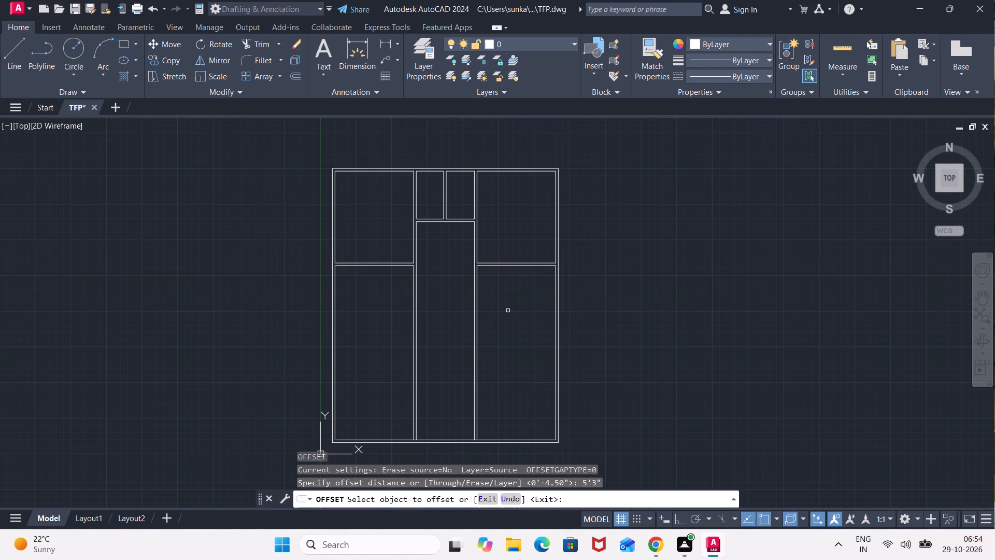
{"action": "left_click", "coordinate": [548, 267]}
{"action": "left_click", "coordinate": [543, 312]}
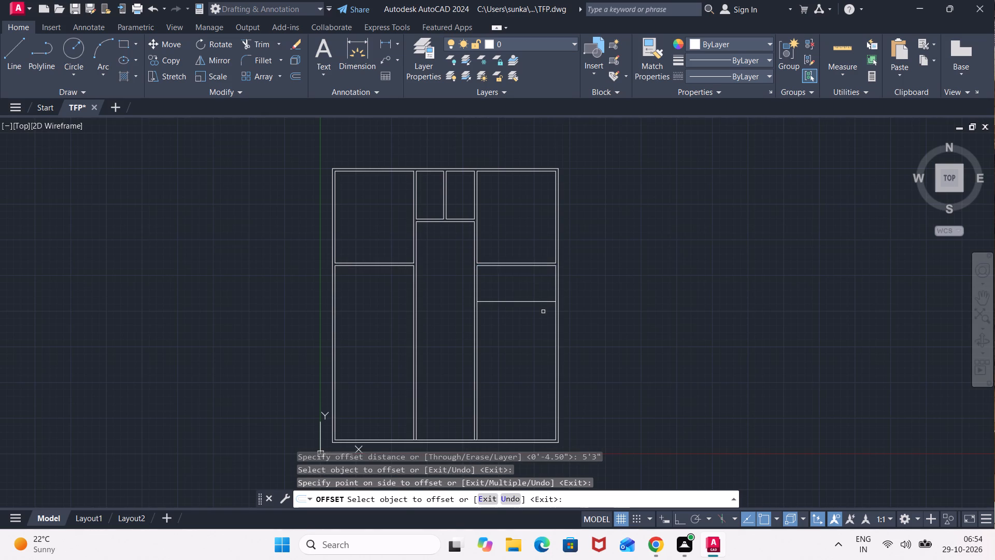
{"action": "left_click", "coordinate": [385, 267]}
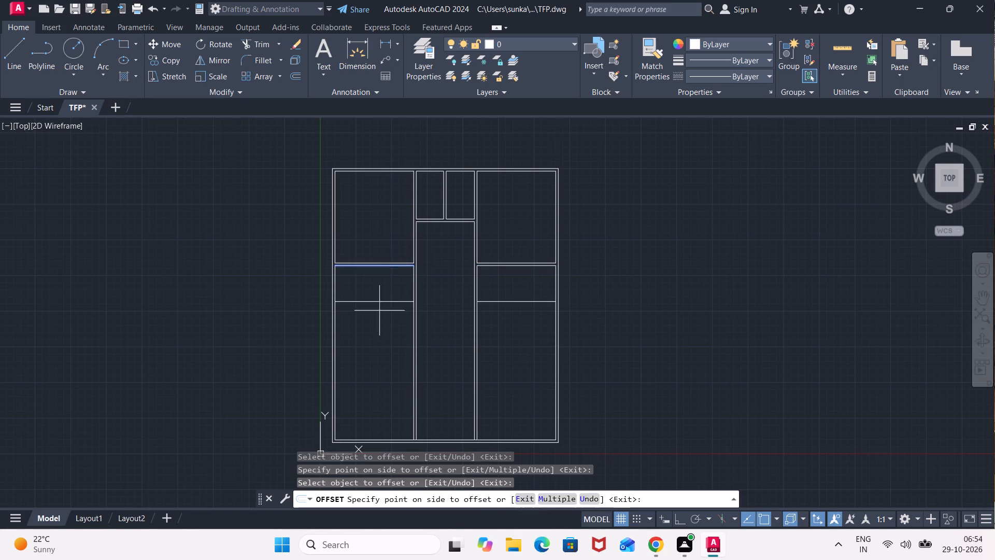
{"action": "left_click", "coordinate": [379, 314]}
{"action": "key", "text": "space"}
Offset the two new horizontal lines in the left and right bays 4.5" downward to form partition walls.
{"action": "key", "text": "space"}
{"action": "type", "text": "4.5\"'"}
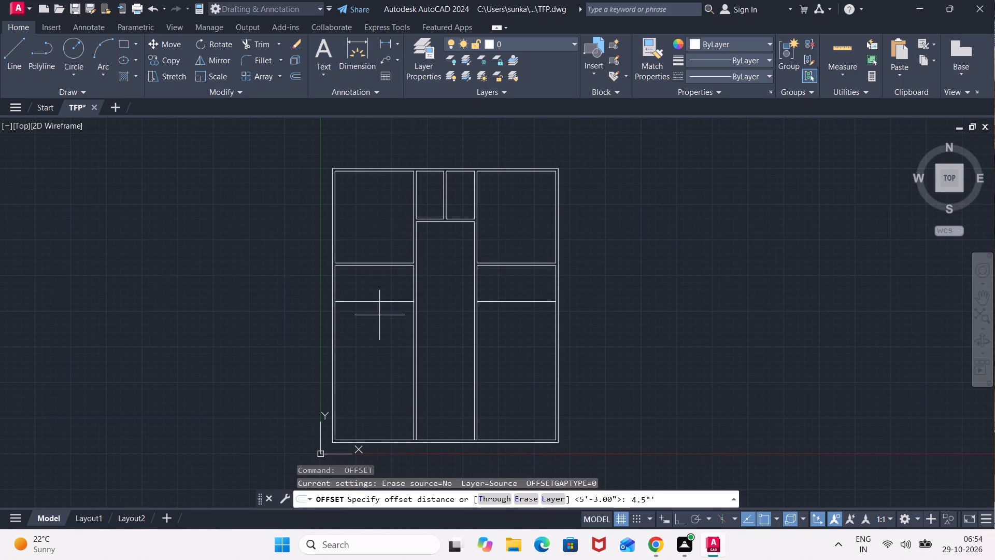
{"action": "key", "text": "Return"}
{"action": "scroll", "coordinate": [379, 315], "scroll_direction": "up", "scroll_amount": 2}
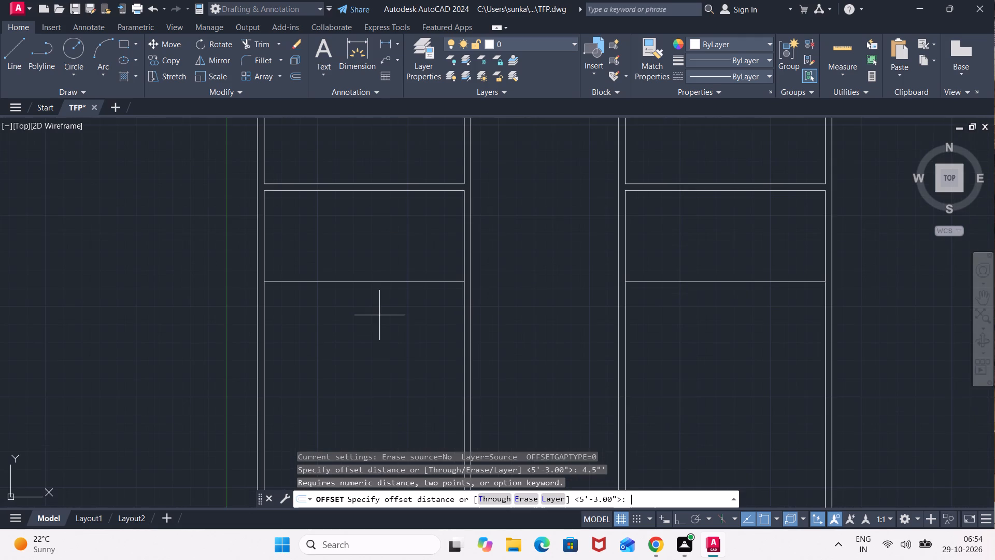
{"action": "key", "text": "space"}
{"action": "key", "text": "space"}
{"action": "key", "text": "space"}
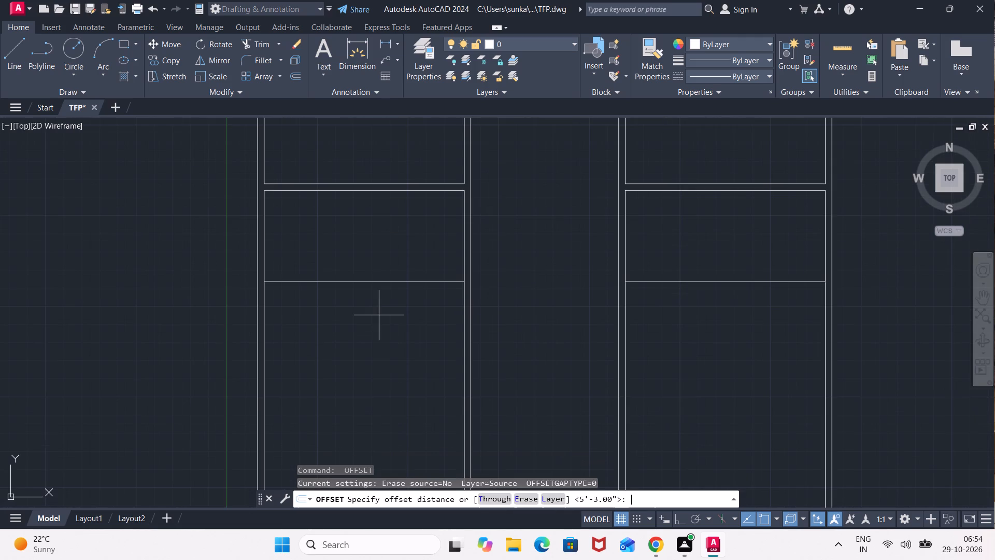
{"action": "type", "text": "4.5\""}
{"action": "key", "text": "Return"}
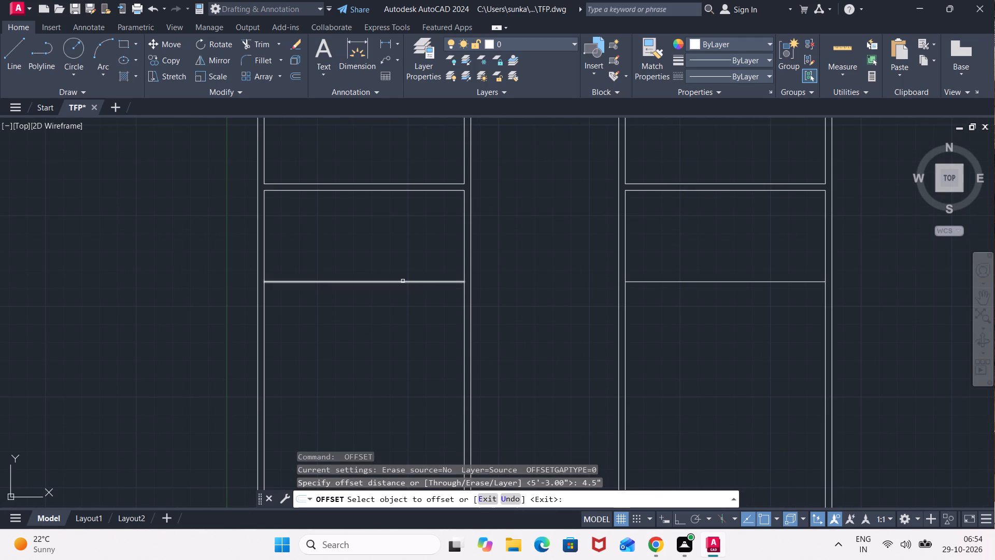
{"action": "left_click", "coordinate": [403, 281]}
{"action": "left_click", "coordinate": [404, 333]}
{"action": "left_click", "coordinate": [667, 281]}
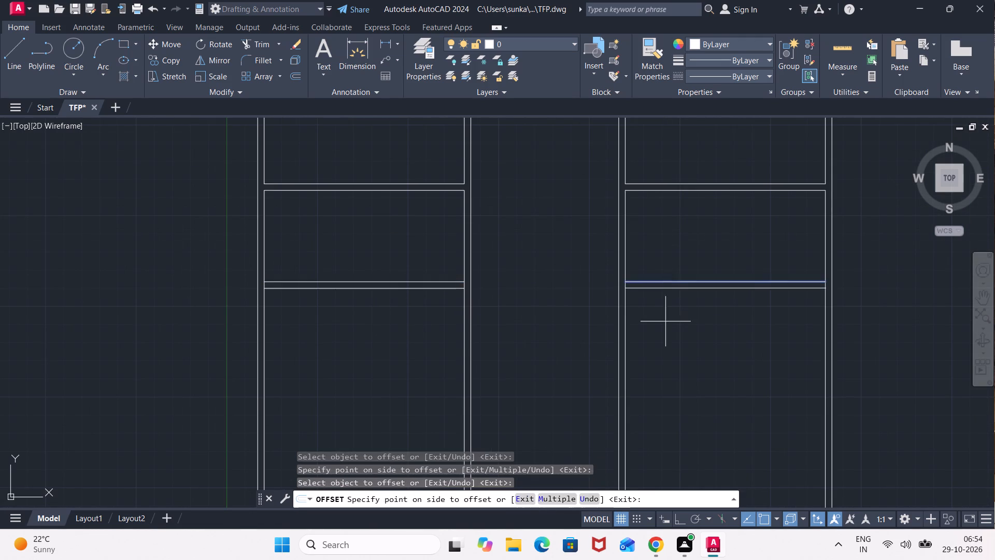
{"action": "left_click", "coordinate": [665, 321]}
{"action": "key", "text": "space"}
Offset the lower line of the newest partition in the right and left bays 5'3" downward.
{"action": "key", "text": "space"}
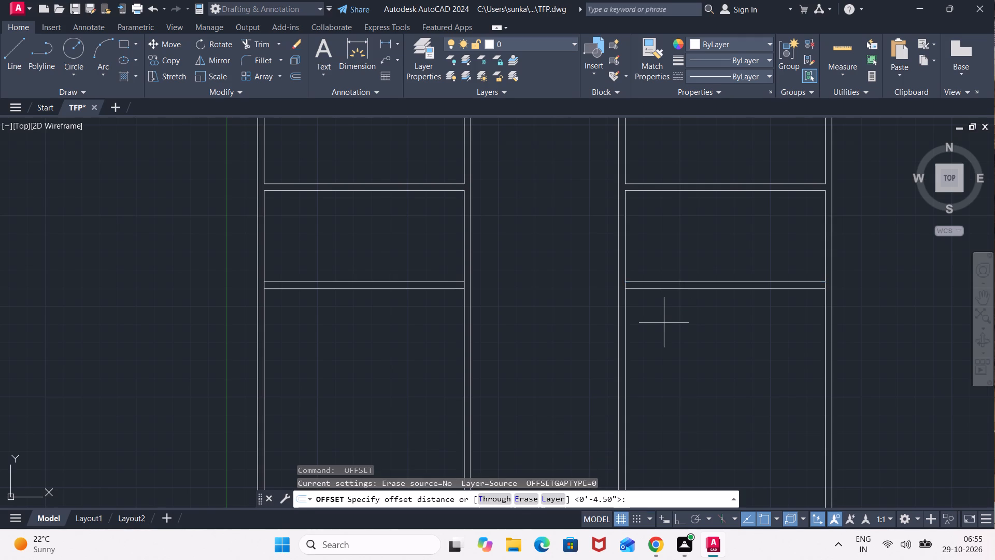
{"action": "type", "text": "5'3\""}
{"action": "key", "text": "Return"}
{"action": "left_click", "coordinate": [704, 288]}
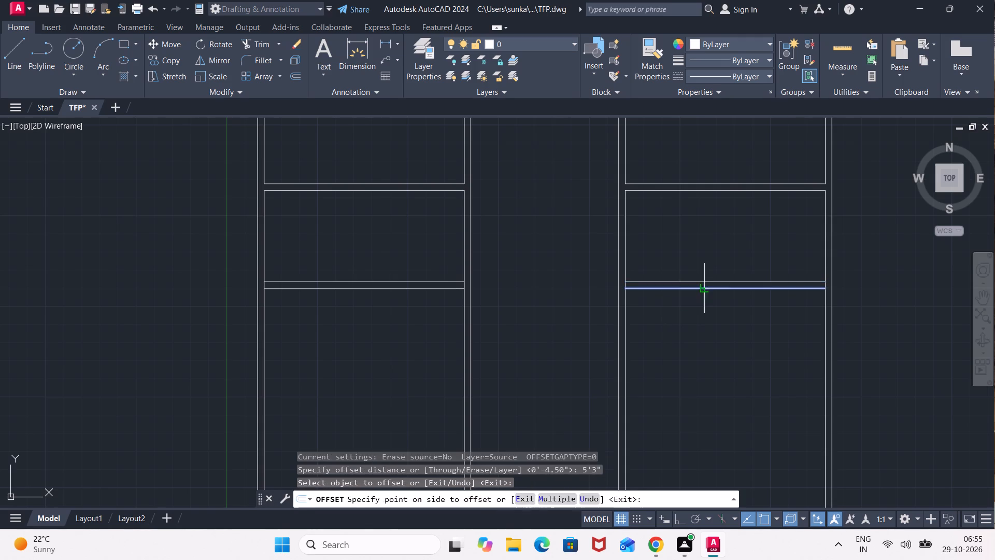
{"action": "left_click", "coordinate": [690, 348]}
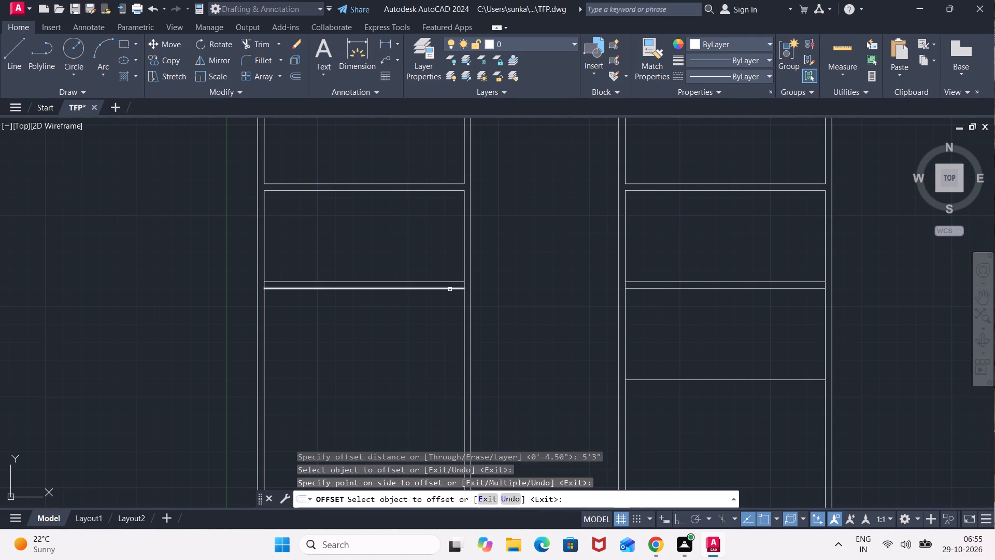
{"action": "left_click", "coordinate": [450, 289]}
{"action": "left_click", "coordinate": [442, 346]}
{"action": "key", "text": "space"}
Offset the lowest horizontal line in the left and right bays 4.5" downward to form a third partition in each.
{"action": "key", "text": "space"}
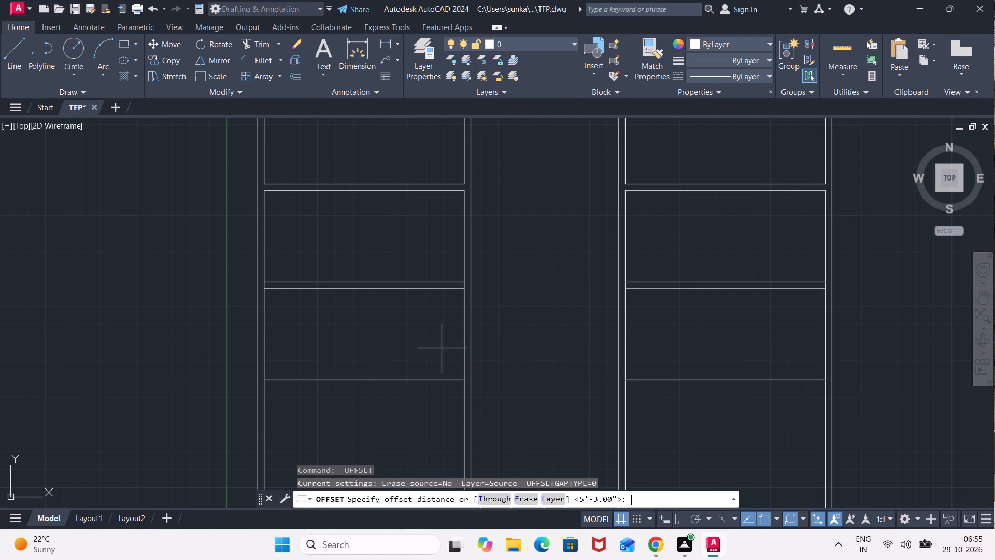
{"action": "type", "text": "4.5"}
{"action": "key", "text": "shift+quotedbl"}
{"action": "key", "text": "Return"}
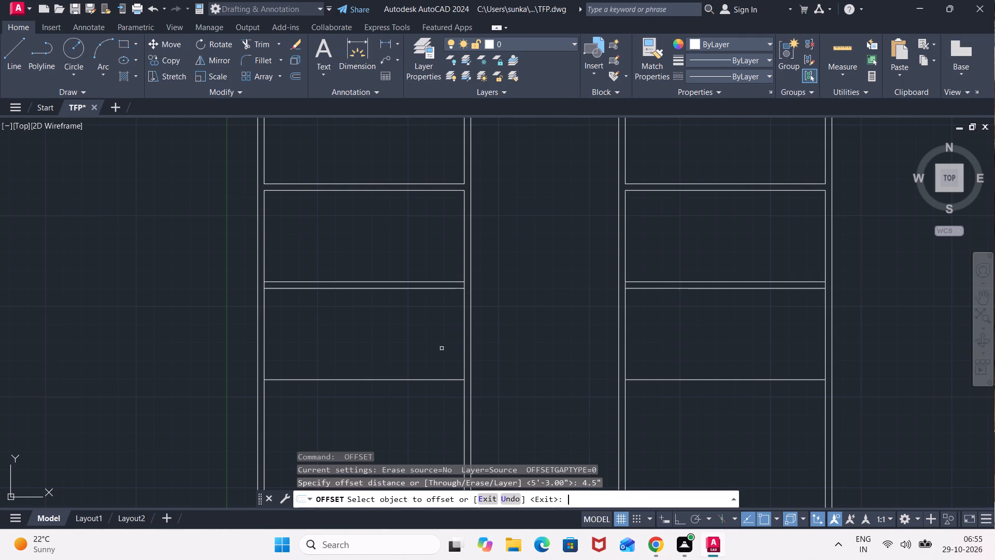
{"action": "left_click", "coordinate": [417, 379]}
{"action": "left_click", "coordinate": [417, 413]}
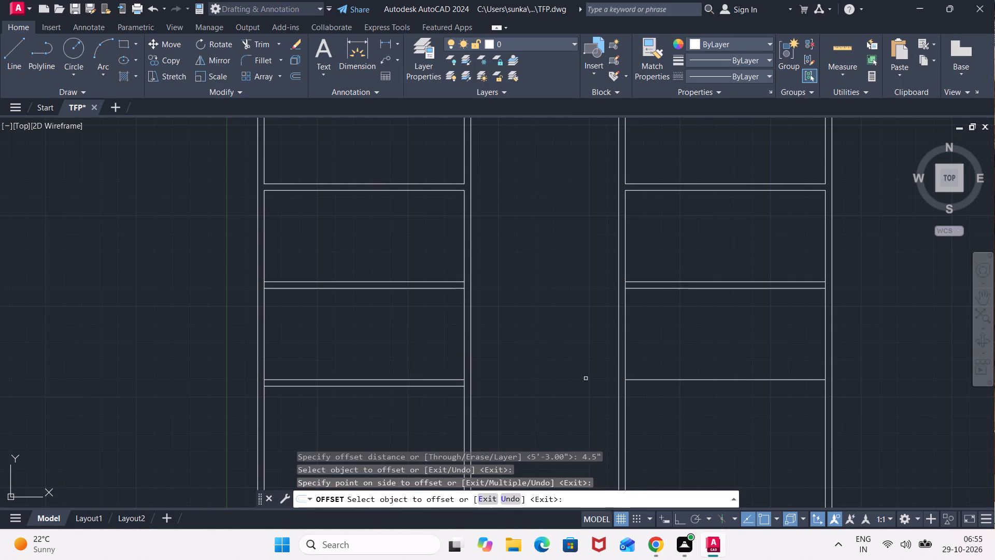
{"action": "left_click", "coordinate": [646, 379]}
{"action": "left_click", "coordinate": [639, 430]}
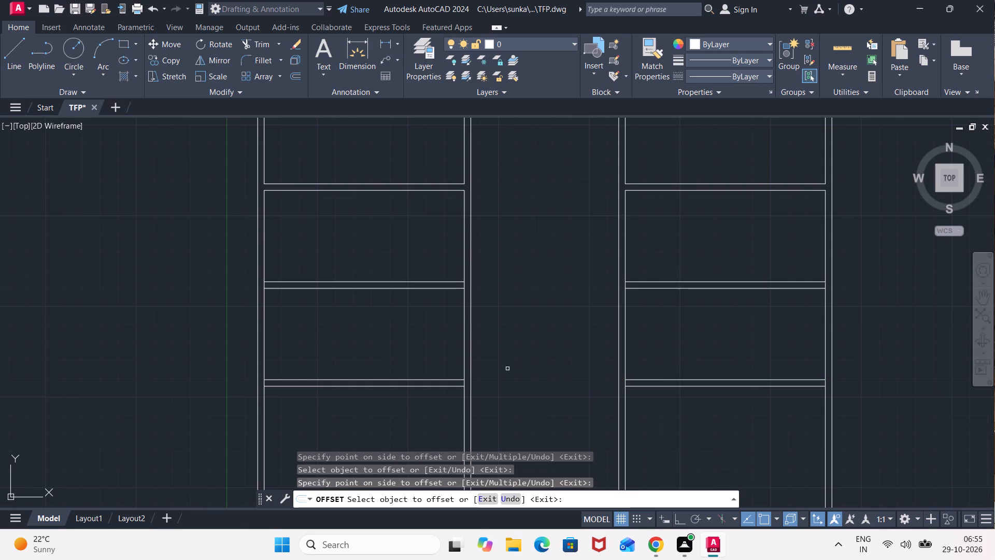
{"action": "key", "text": "Escape"}
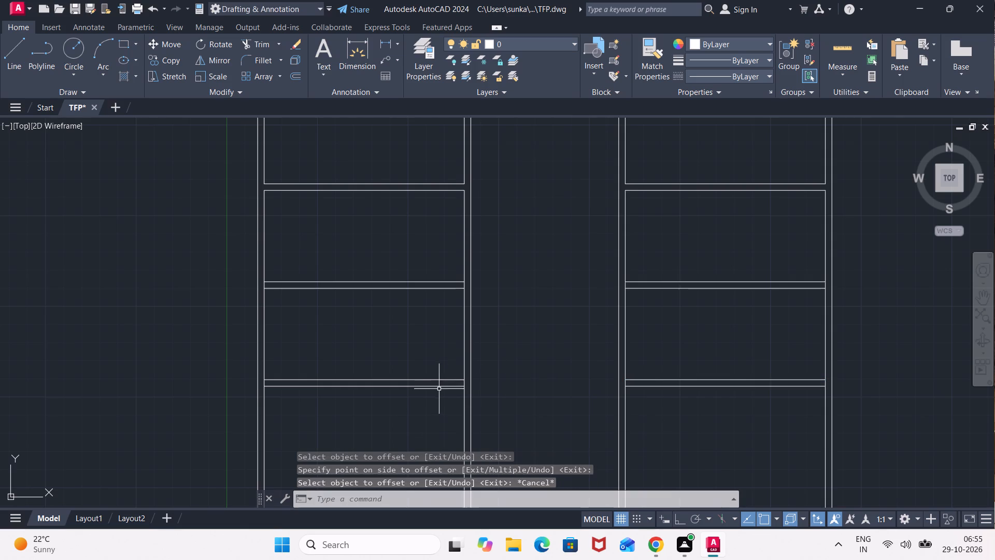
Stretch the lower line of each bay's lowest partition across the adjoining vertical partition to its face on the middle bay.
{"action": "left_click", "coordinate": [440, 388]}
{"action": "left_click", "coordinate": [463, 385]}
{"action": "left_click", "coordinate": [474, 385]}
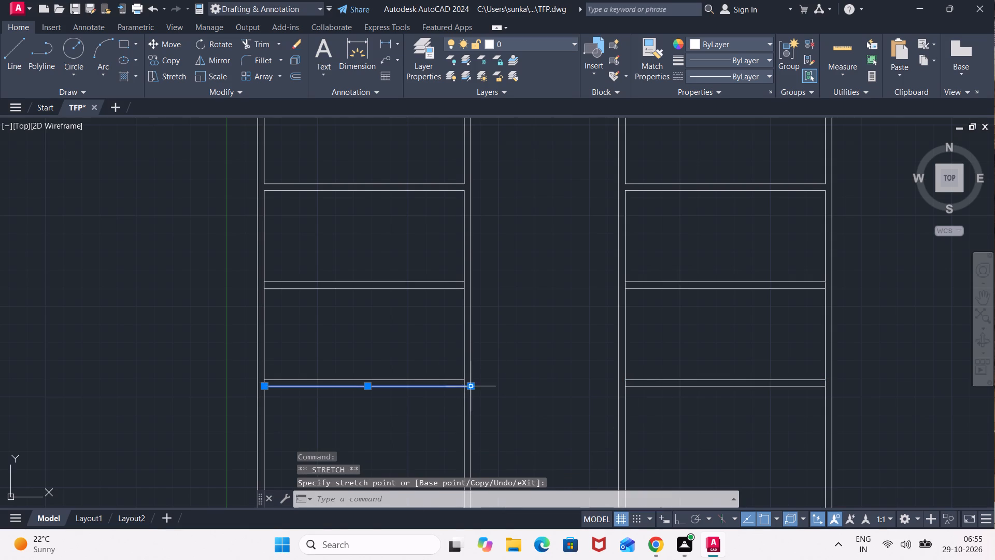
{"action": "left_click", "coordinate": [640, 386]}
{"action": "left_click", "coordinate": [627, 385]}
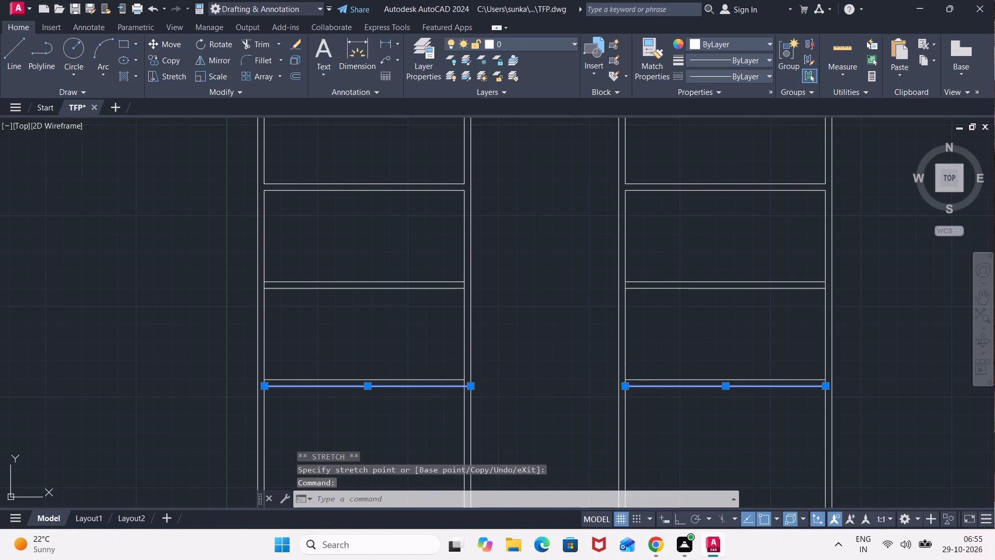
{"action": "left_click", "coordinate": [616, 384]}
{"action": "key", "text": "Escape"}
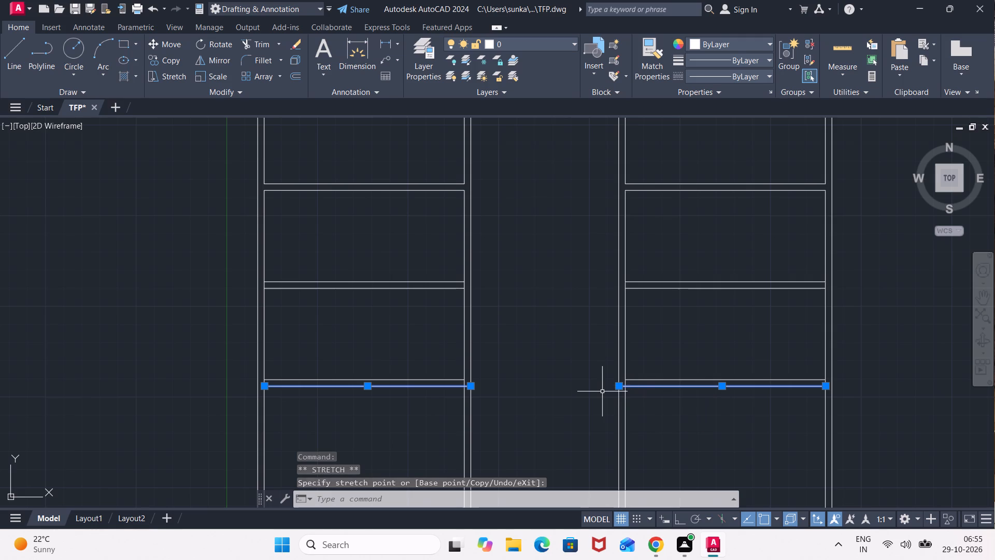
{"action": "key", "text": "Escape"}
{"action": "key", "text": "Escape"}
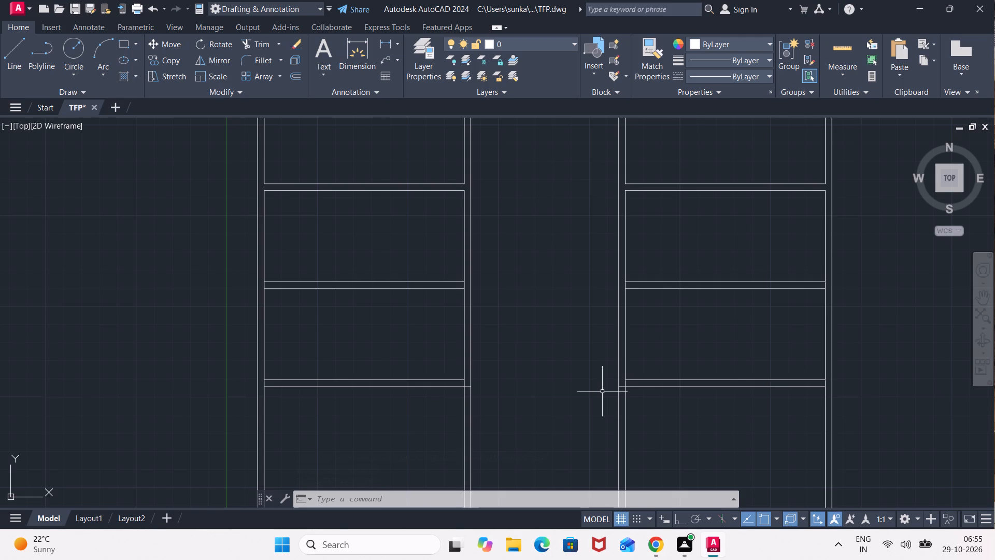
Stretch the bottom ends of both left vertical partition lines down to the outer line of the bottom wall.
{"action": "scroll", "coordinate": [634, 387], "scroll_direction": "down", "scroll_amount": 2}
{"action": "middle_click_drag", "start_coordinate": [651, 397], "coordinate": [601, 287]}
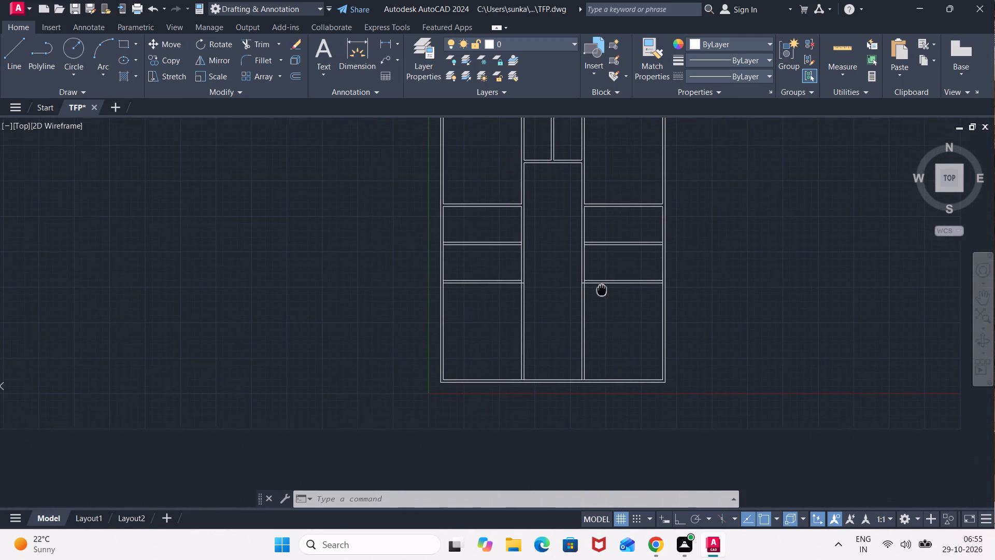
{"action": "middle_click_drag", "start_coordinate": [601, 287], "coordinate": [599, 286]}
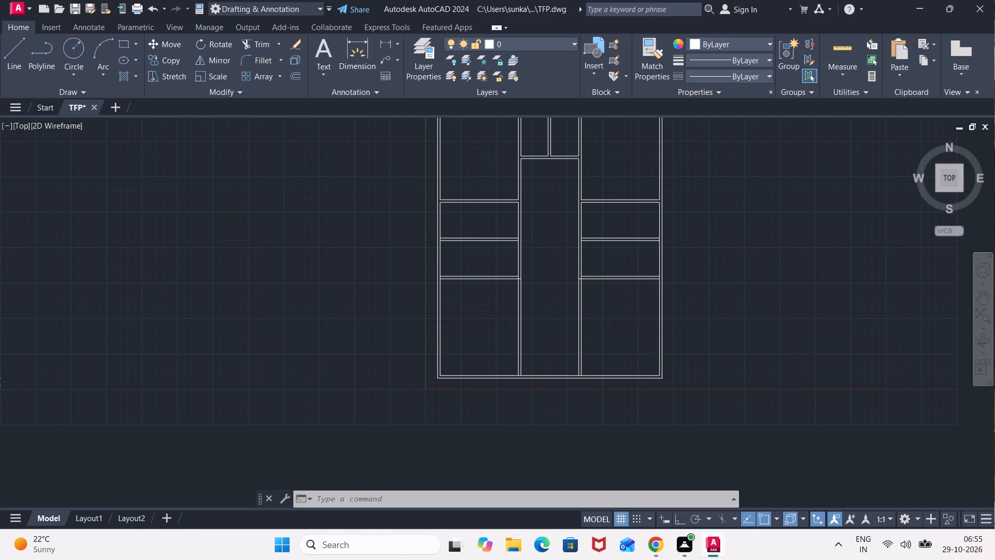
{"action": "middle_click_drag", "start_coordinate": [527, 234], "coordinate": [533, 341]}
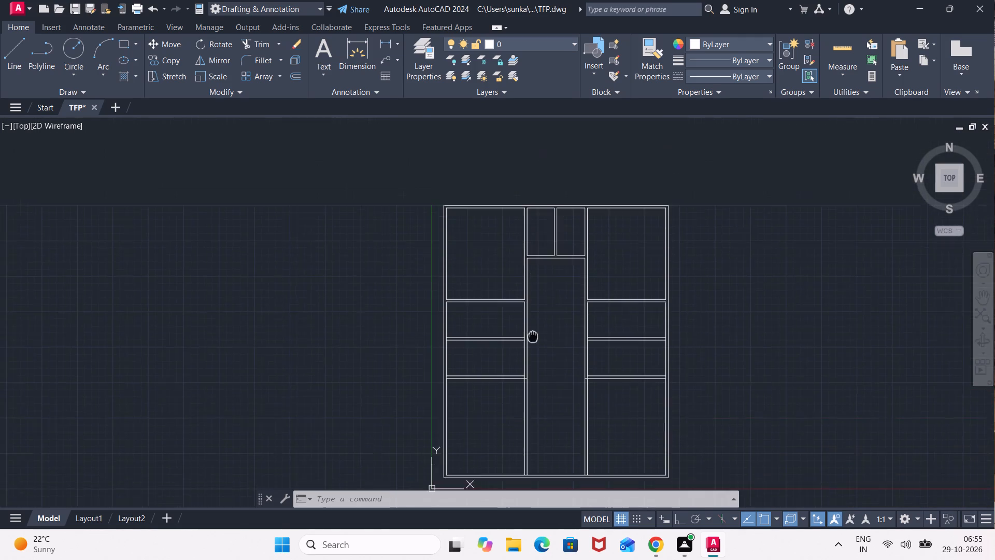
{"action": "middle_click_drag", "start_coordinate": [533, 341], "coordinate": [517, 254]}
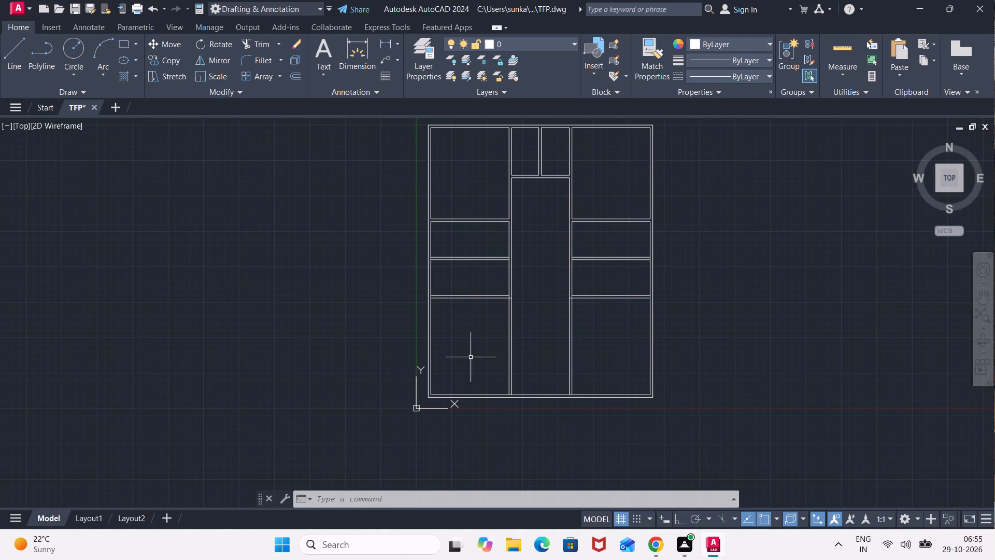
{"action": "scroll", "coordinate": [519, 382], "scroll_direction": "up", "scroll_amount": 2}
{"action": "left_click", "coordinate": [499, 398]}
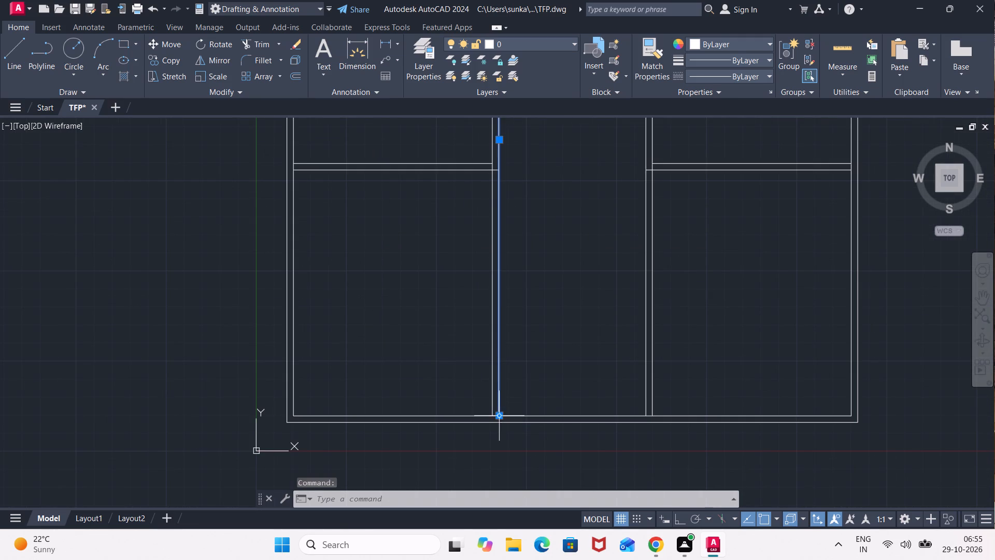
{"action": "left_click", "coordinate": [499, 415]}
{"action": "left_click", "coordinate": [499, 421]}
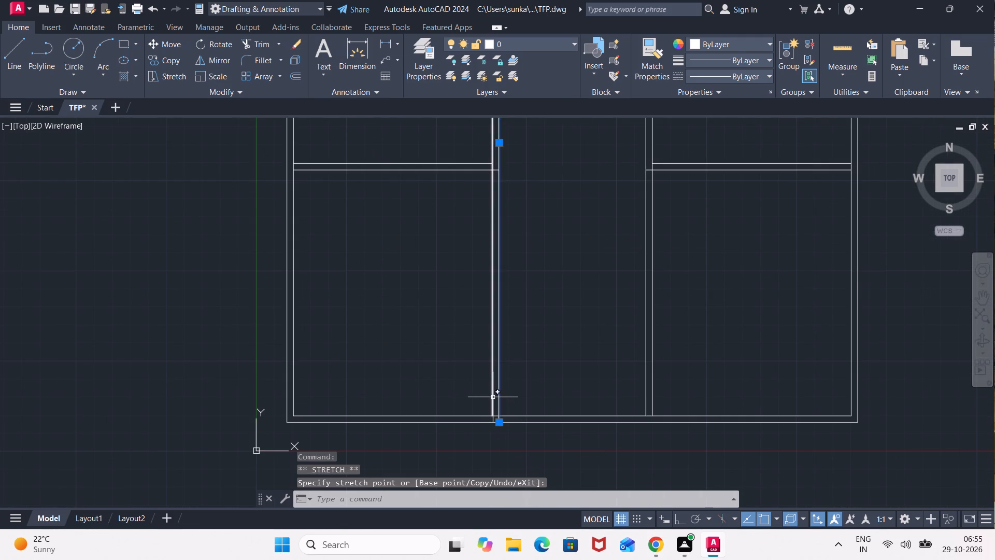
{"action": "left_click", "coordinate": [493, 397]}
{"action": "left_click", "coordinate": [492, 415]}
{"action": "left_click", "coordinate": [493, 425]}
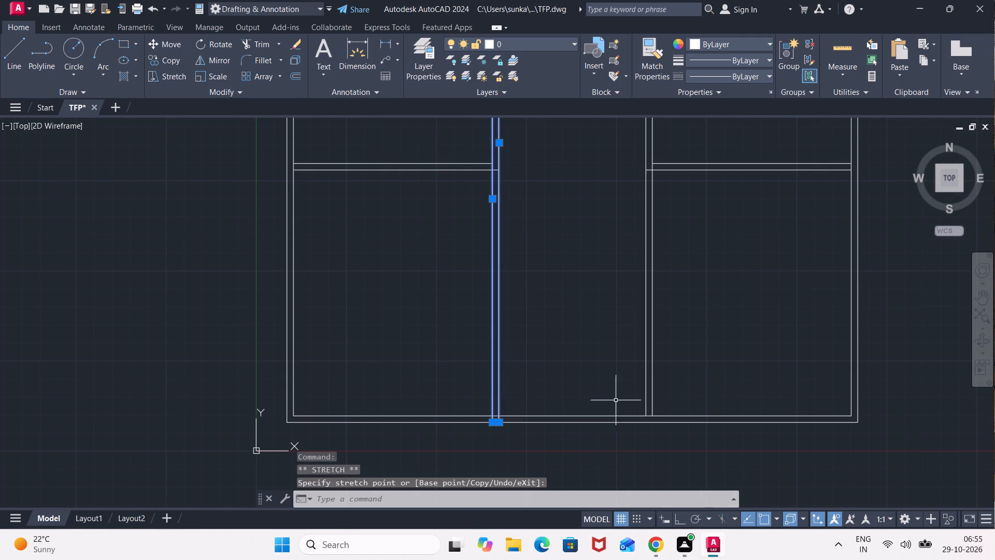
Stretch the bottom ends of both right vertical partition lines down to the outer line of the bottom wall.
{"action": "scroll", "coordinate": [639, 405], "scroll_direction": "up", "scroll_amount": 2}
{"action": "left_click", "coordinate": [655, 404]}
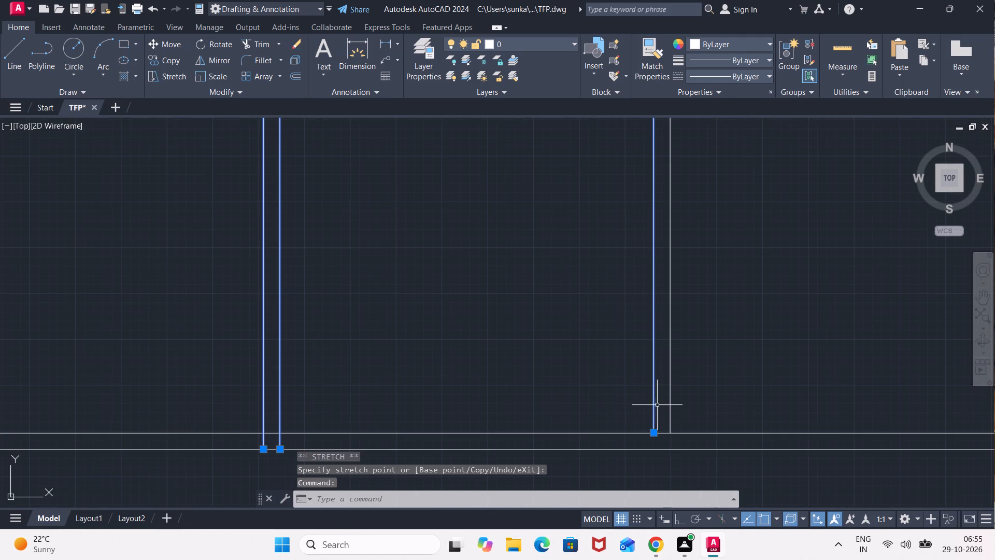
{"action": "left_click", "coordinate": [656, 432]}
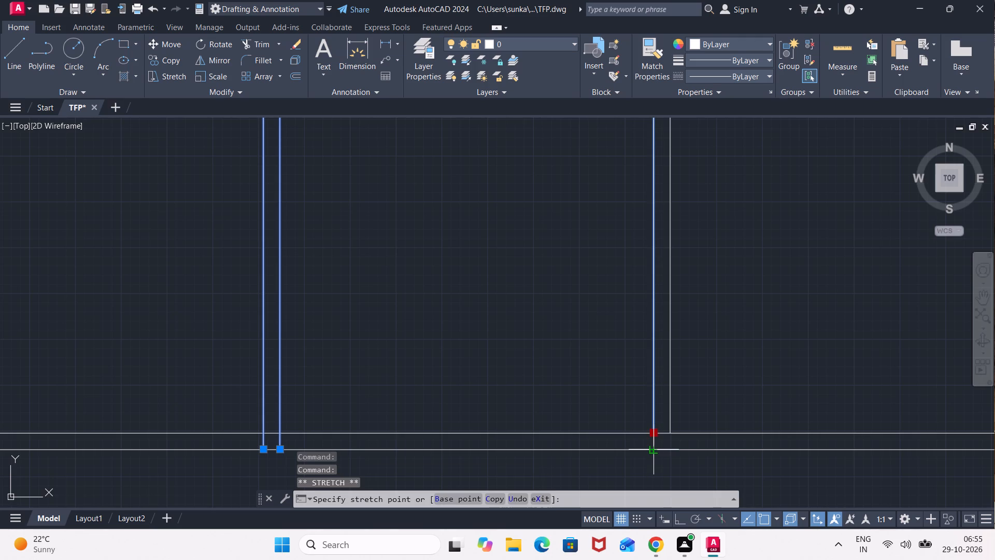
{"action": "left_click", "coordinate": [651, 449]}
{"action": "left_click", "coordinate": [670, 417]}
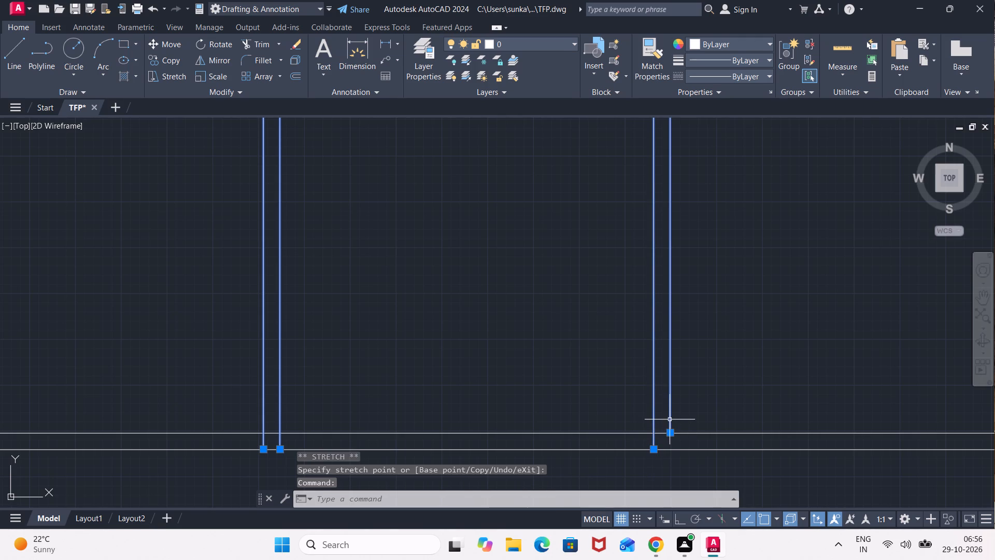
{"action": "left_click", "coordinate": [672, 432]}
{"action": "left_click", "coordinate": [673, 453]}
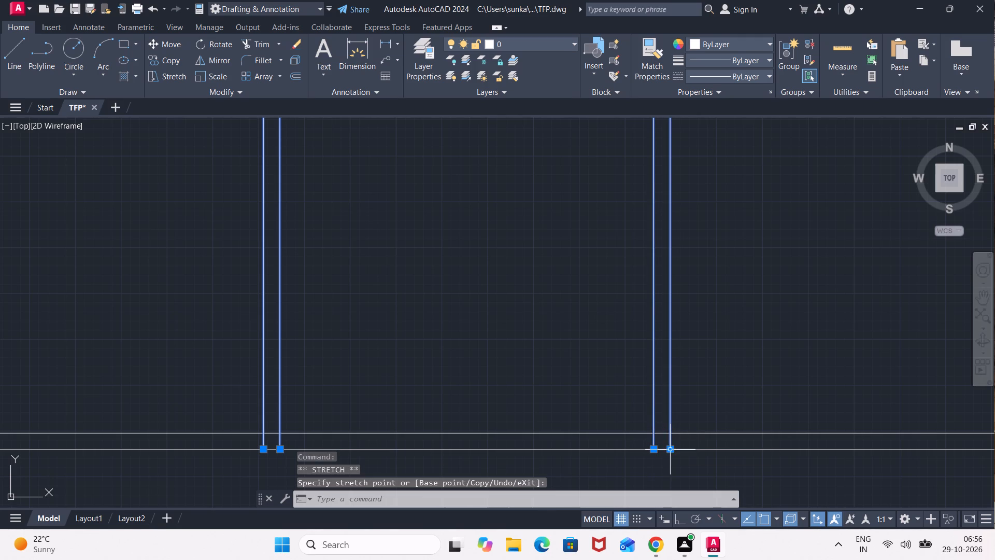
{"action": "key", "text": "Escape"}
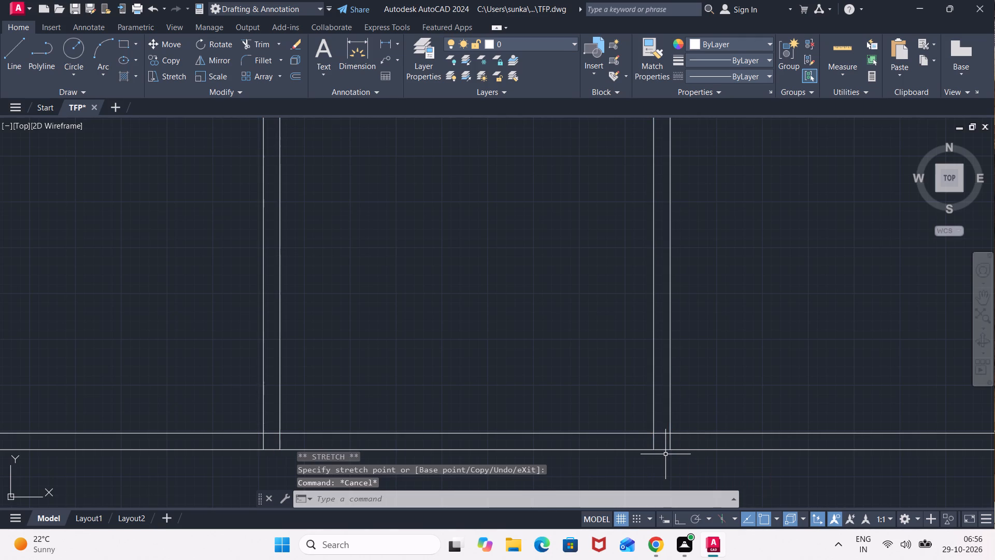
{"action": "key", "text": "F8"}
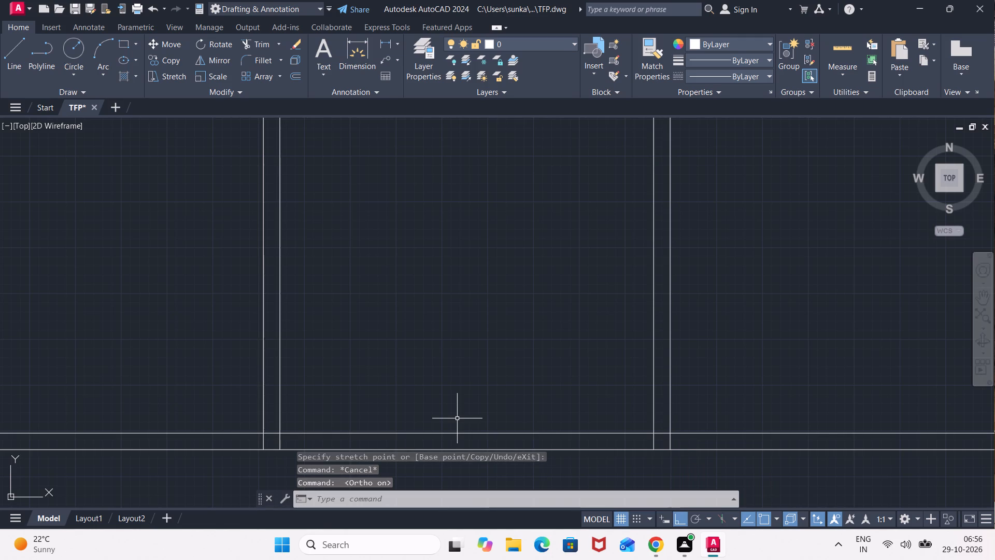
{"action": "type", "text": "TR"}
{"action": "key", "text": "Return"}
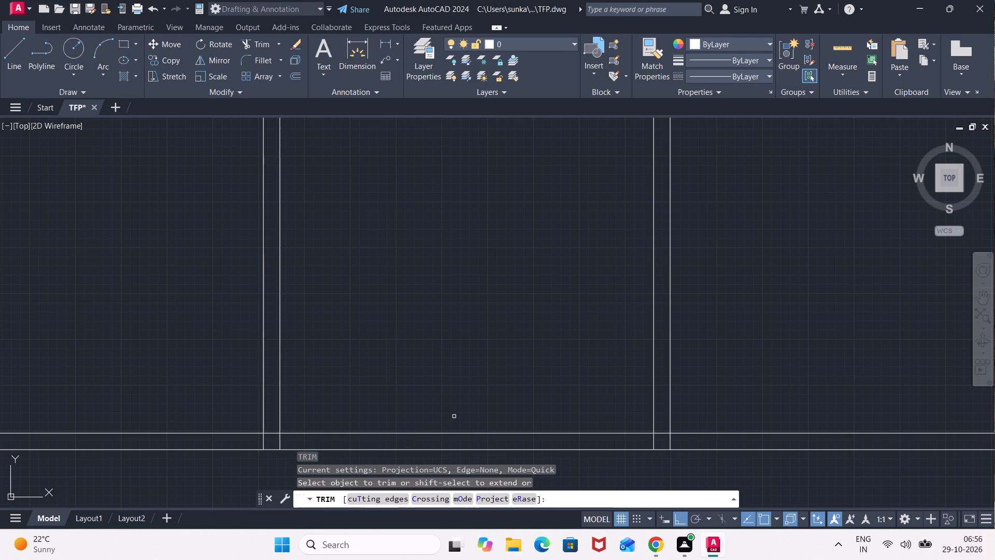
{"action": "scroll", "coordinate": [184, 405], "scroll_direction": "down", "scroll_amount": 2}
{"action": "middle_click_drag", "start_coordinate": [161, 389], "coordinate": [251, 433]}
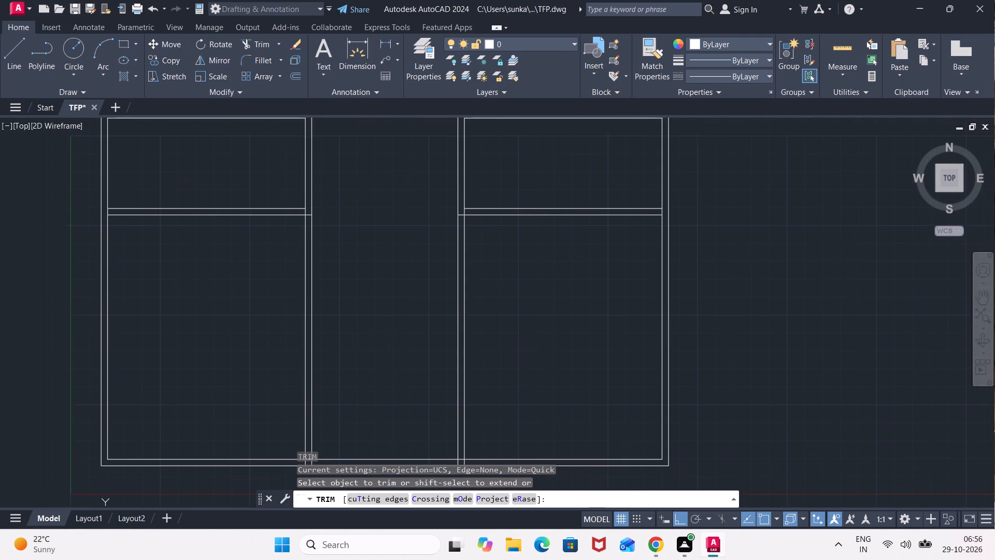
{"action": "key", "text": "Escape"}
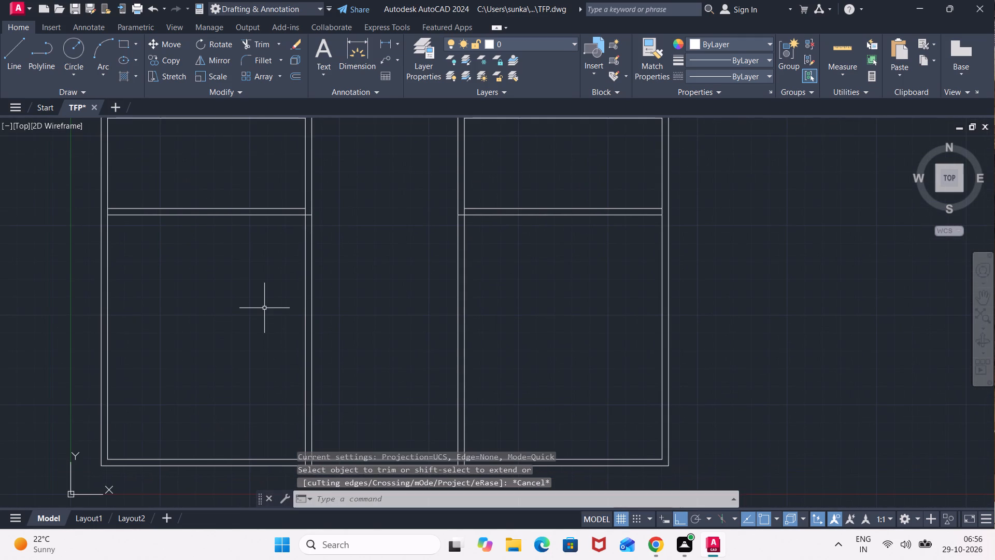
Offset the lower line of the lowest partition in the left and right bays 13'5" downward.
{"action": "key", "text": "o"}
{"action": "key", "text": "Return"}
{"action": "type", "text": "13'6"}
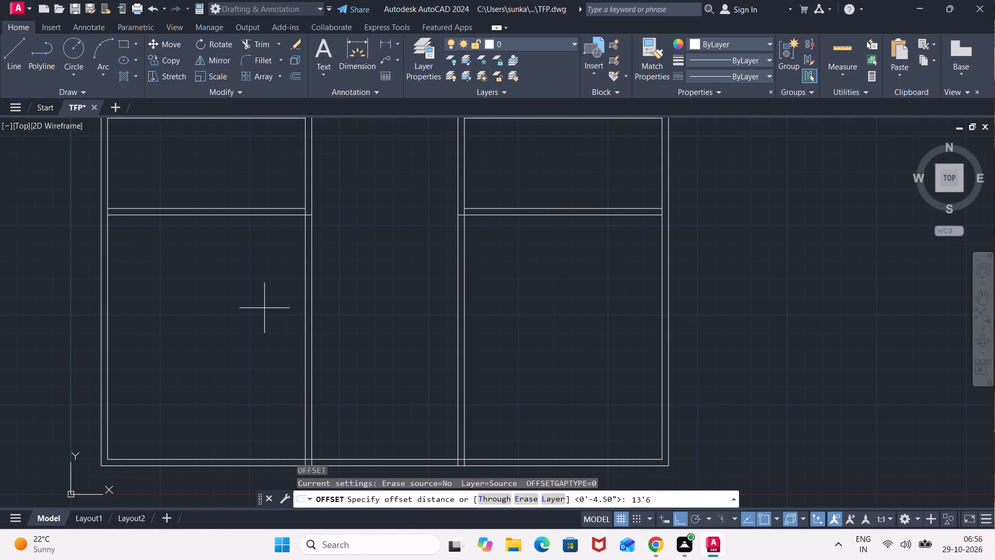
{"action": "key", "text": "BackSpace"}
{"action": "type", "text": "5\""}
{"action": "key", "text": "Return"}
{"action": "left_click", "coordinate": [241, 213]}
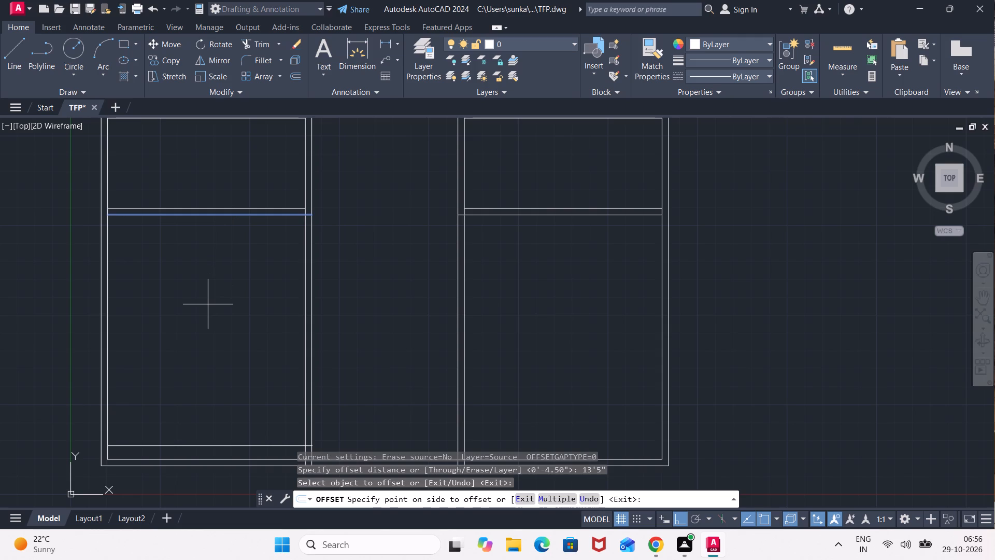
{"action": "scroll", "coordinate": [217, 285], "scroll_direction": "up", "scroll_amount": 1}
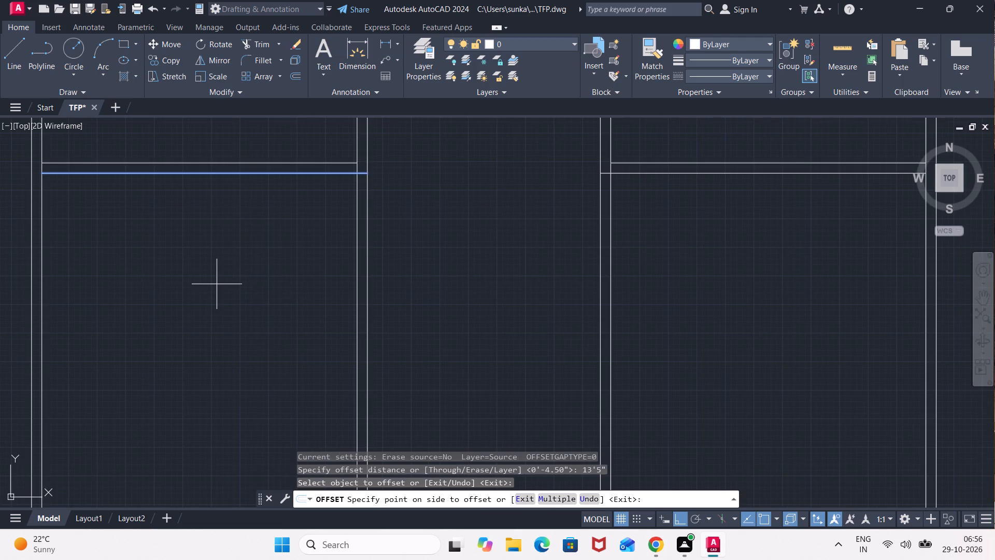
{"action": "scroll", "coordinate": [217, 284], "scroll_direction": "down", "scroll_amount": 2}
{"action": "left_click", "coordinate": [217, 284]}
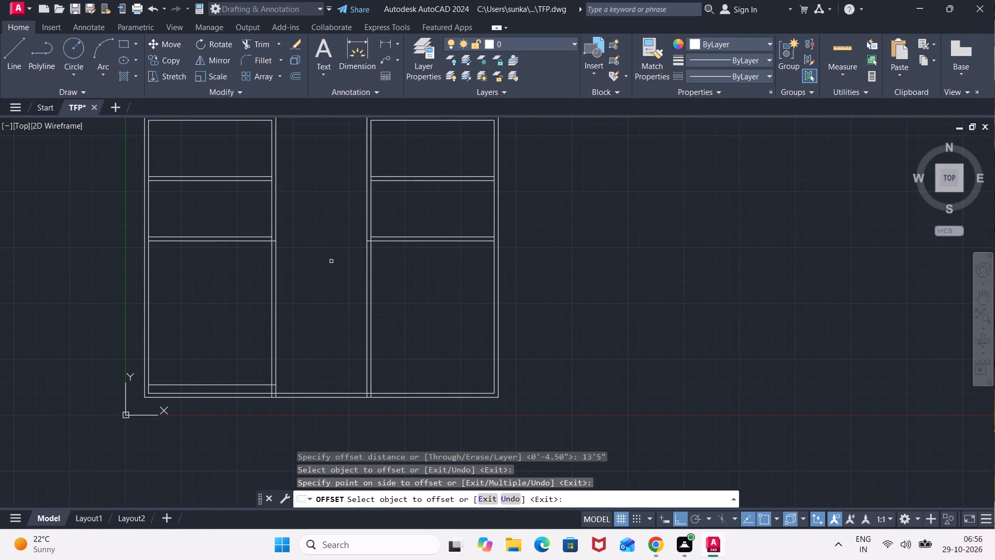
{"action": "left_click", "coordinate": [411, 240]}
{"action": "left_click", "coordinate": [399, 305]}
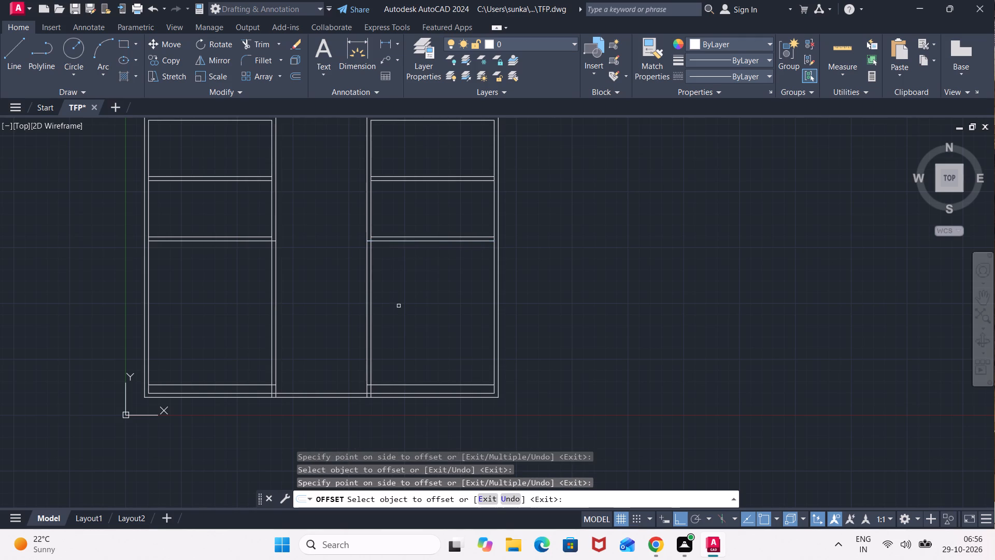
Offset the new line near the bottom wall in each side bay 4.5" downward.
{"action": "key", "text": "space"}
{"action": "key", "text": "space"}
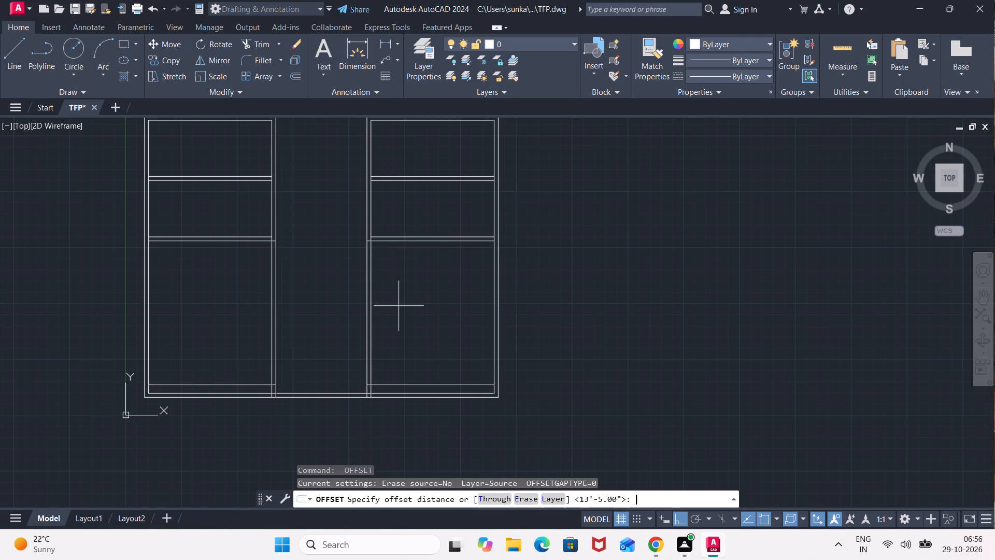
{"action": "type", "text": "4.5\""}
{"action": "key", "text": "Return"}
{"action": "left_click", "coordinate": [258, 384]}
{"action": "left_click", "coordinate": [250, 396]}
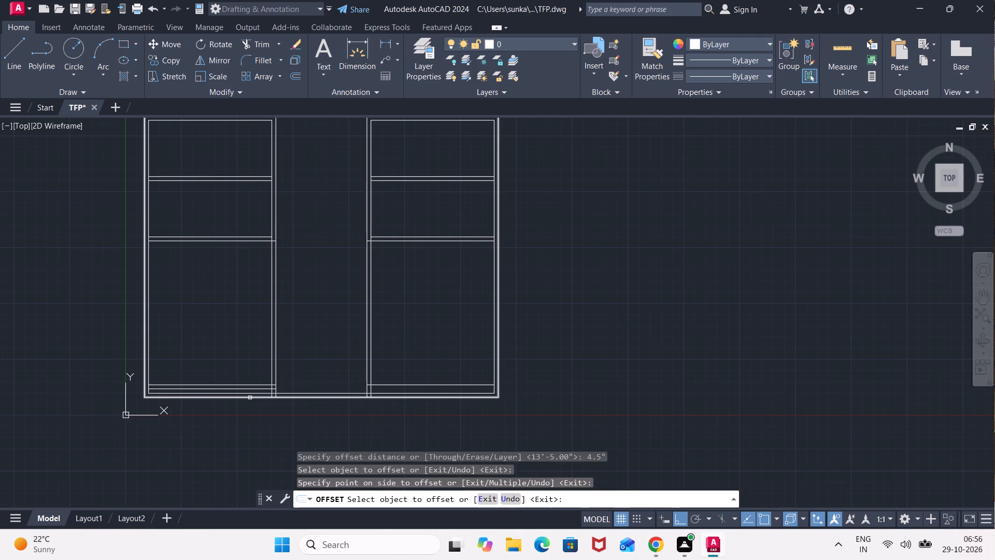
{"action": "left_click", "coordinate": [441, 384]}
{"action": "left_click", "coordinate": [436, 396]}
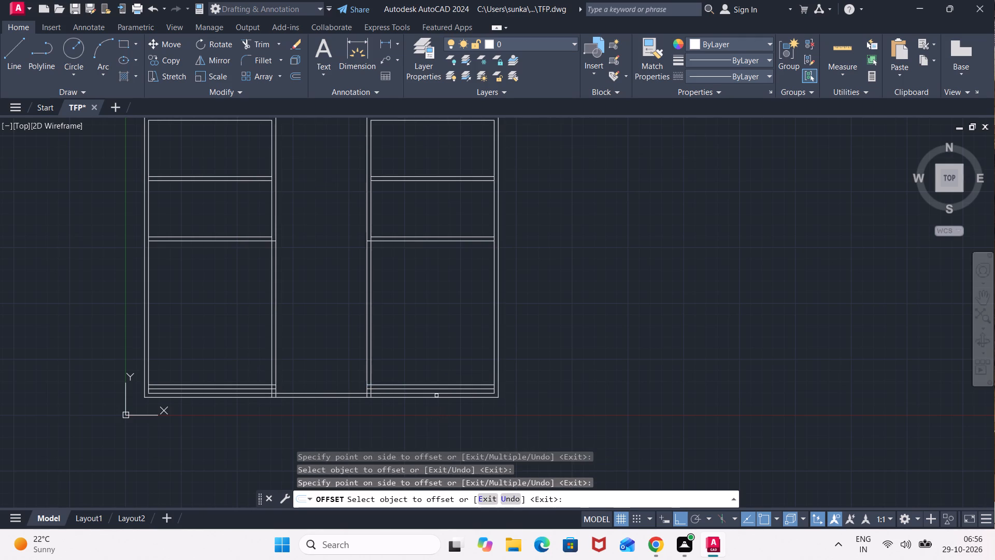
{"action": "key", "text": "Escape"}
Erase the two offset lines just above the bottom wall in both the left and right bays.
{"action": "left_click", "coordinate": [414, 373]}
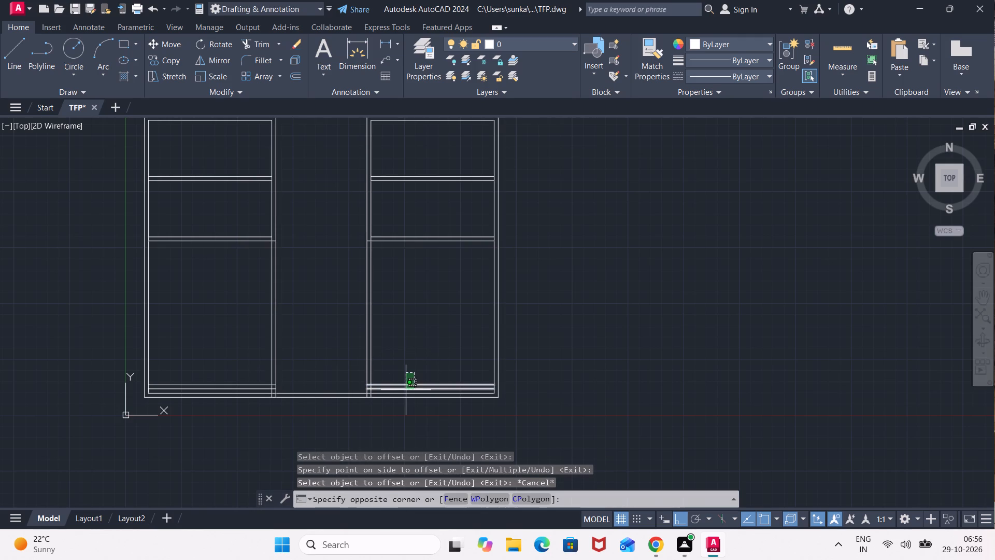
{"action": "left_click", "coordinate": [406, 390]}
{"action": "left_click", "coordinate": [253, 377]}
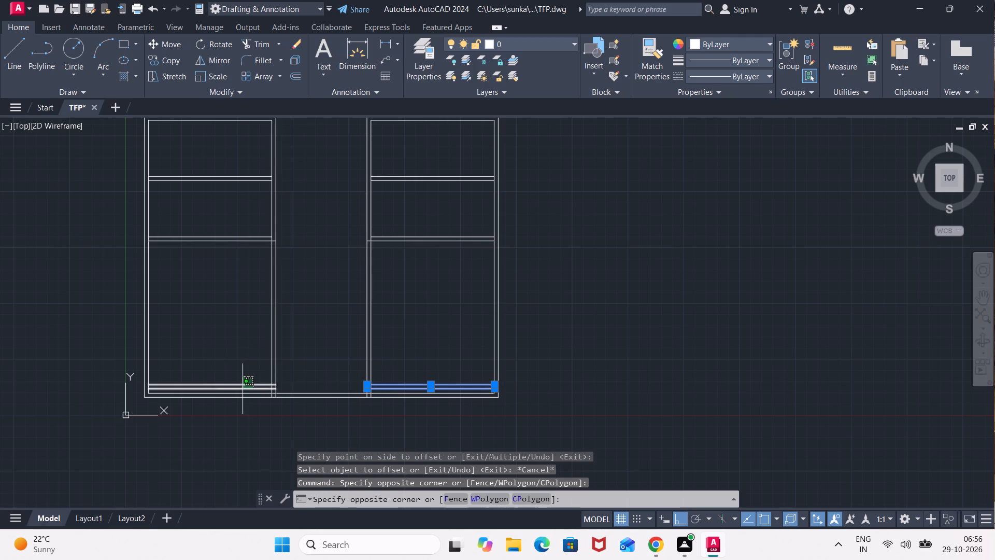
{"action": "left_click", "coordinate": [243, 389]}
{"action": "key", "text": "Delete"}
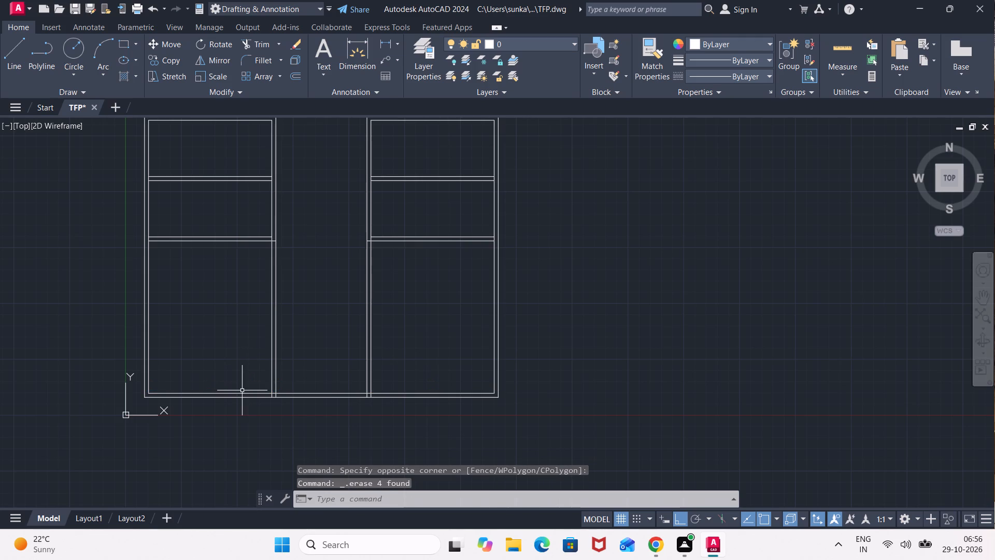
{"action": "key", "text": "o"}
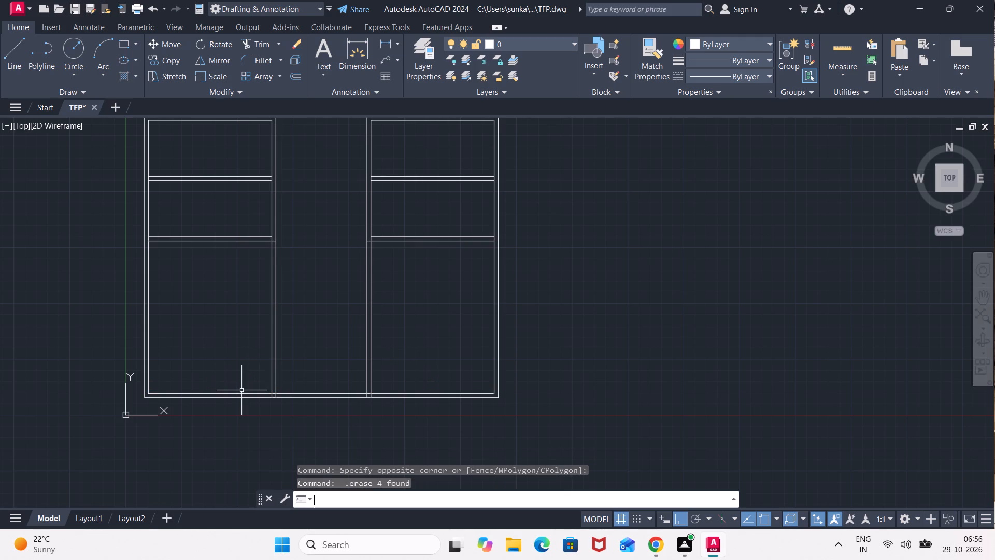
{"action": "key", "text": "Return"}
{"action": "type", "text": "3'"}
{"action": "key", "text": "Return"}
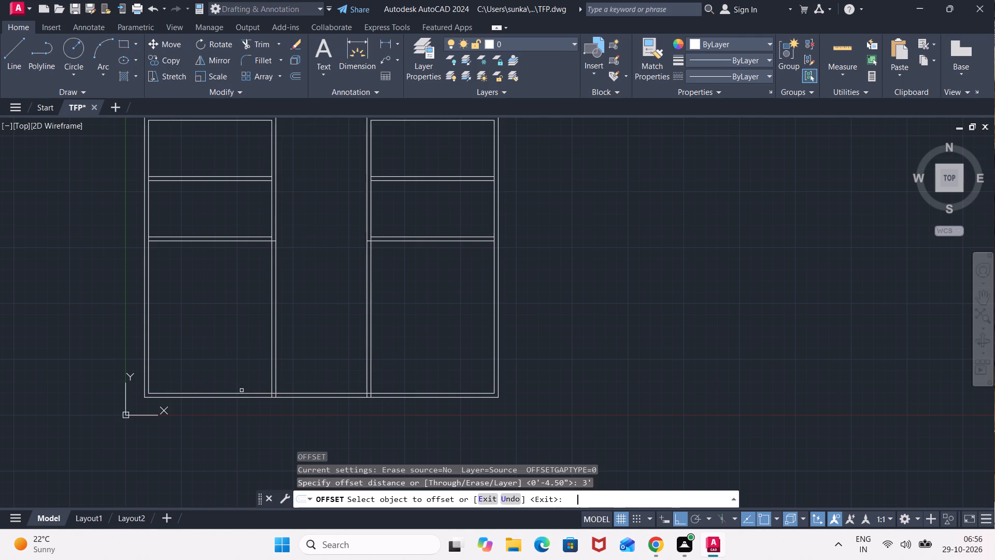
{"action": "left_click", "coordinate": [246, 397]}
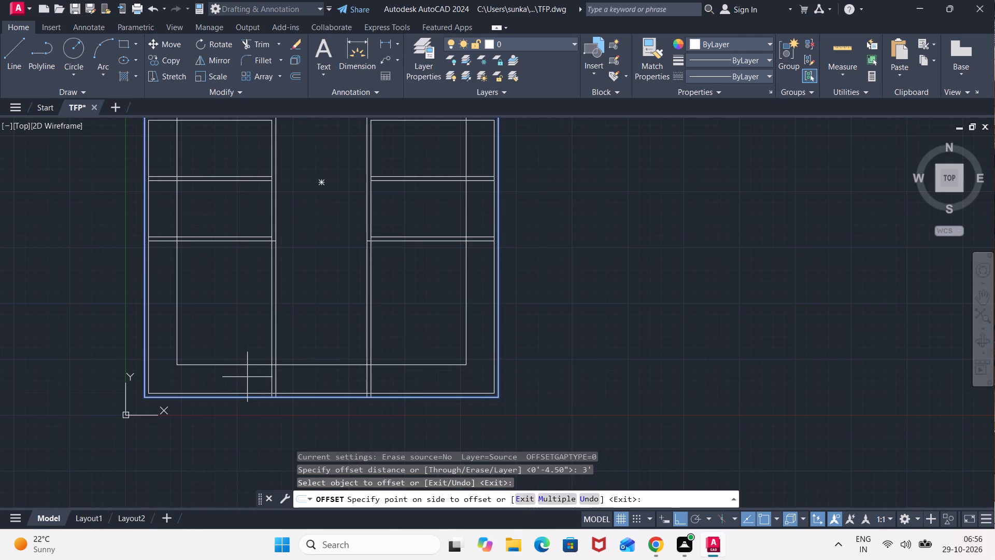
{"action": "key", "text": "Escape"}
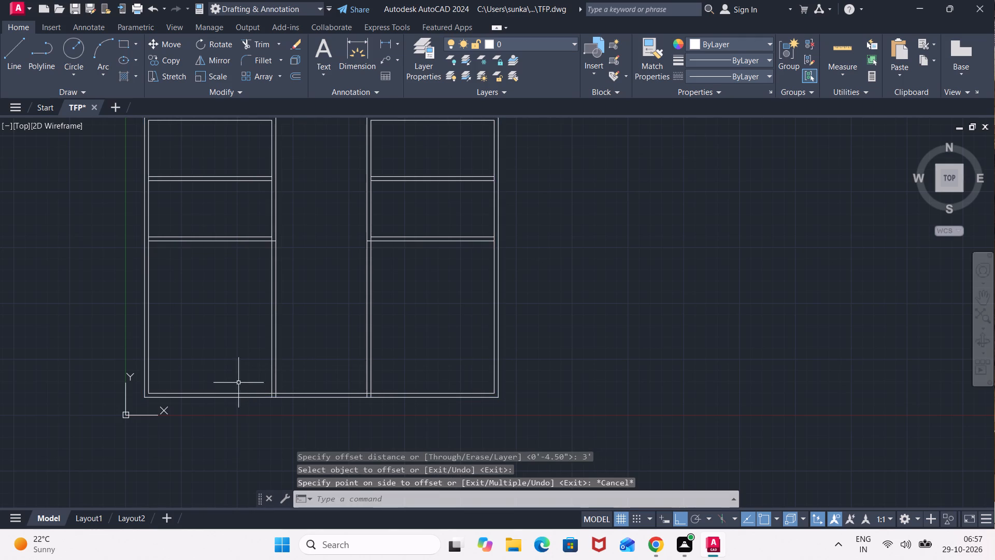
Explode the outer wall rectangle into separate lines.
{"action": "left_click", "coordinate": [232, 398]}
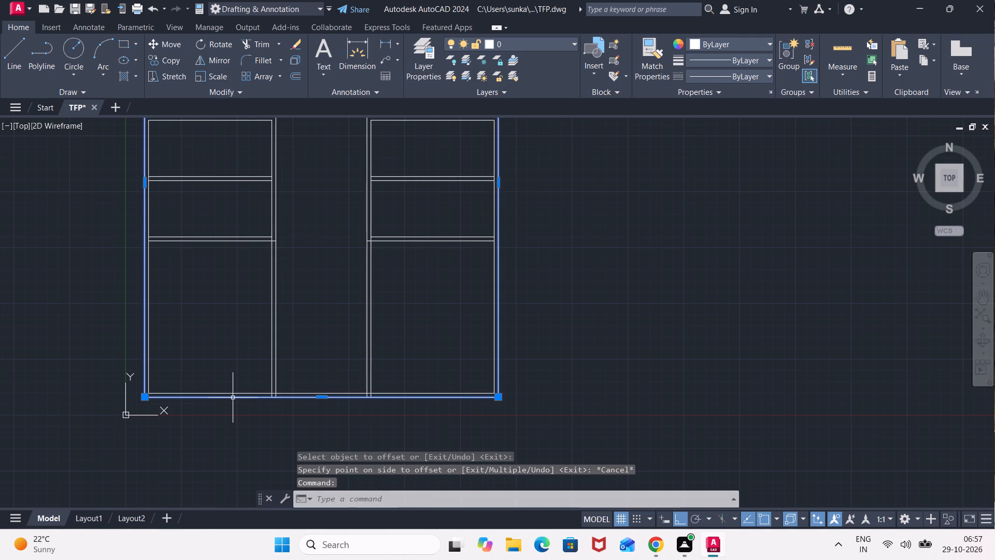
{"action": "key", "text": "x"}
{"action": "key", "text": "Return"}
Offset the outer line of the bottom wall 3' upward into the plan.
{"action": "key", "text": "o"}
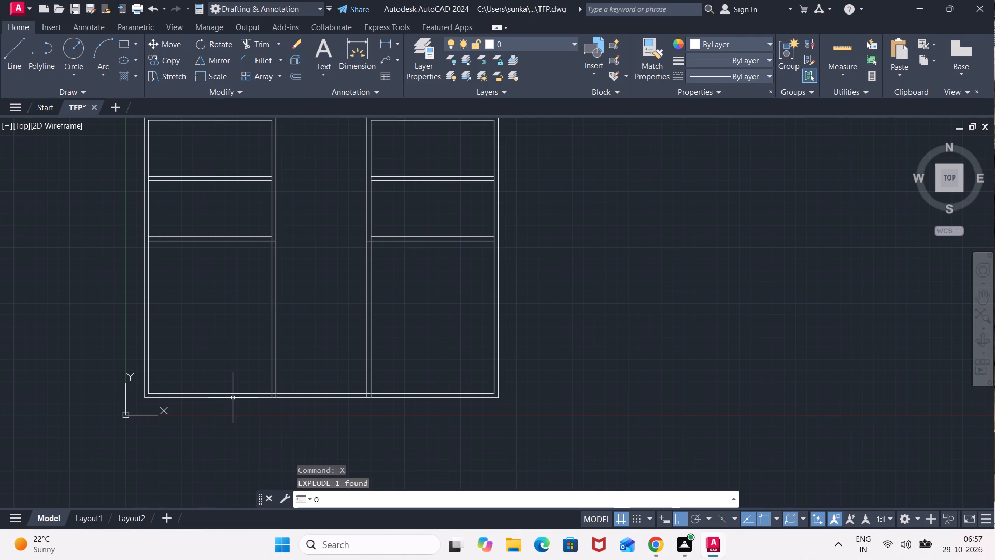
{"action": "key", "text": "Return"}
{"action": "type", "text": "3'"}
{"action": "key", "text": "Return"}
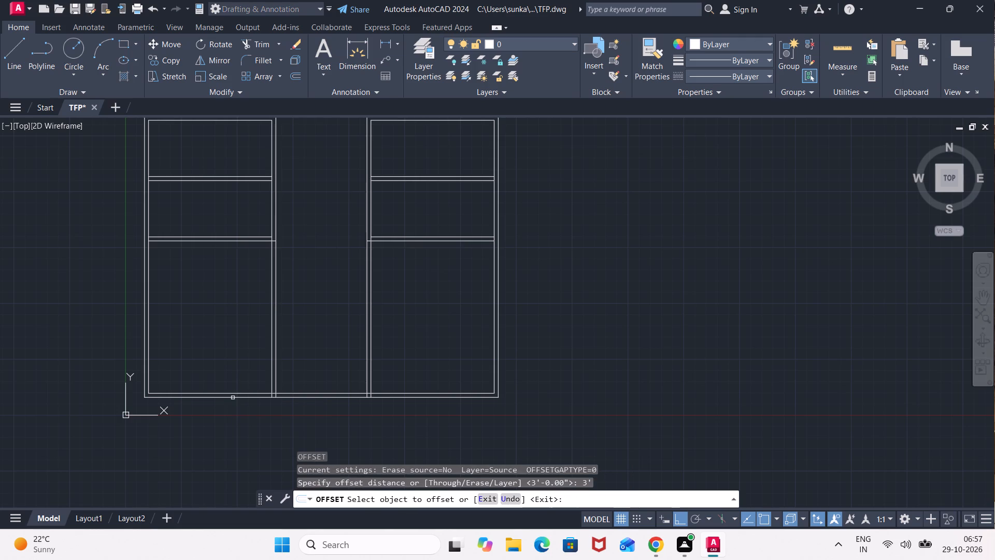
{"action": "left_click", "coordinate": [237, 398]}
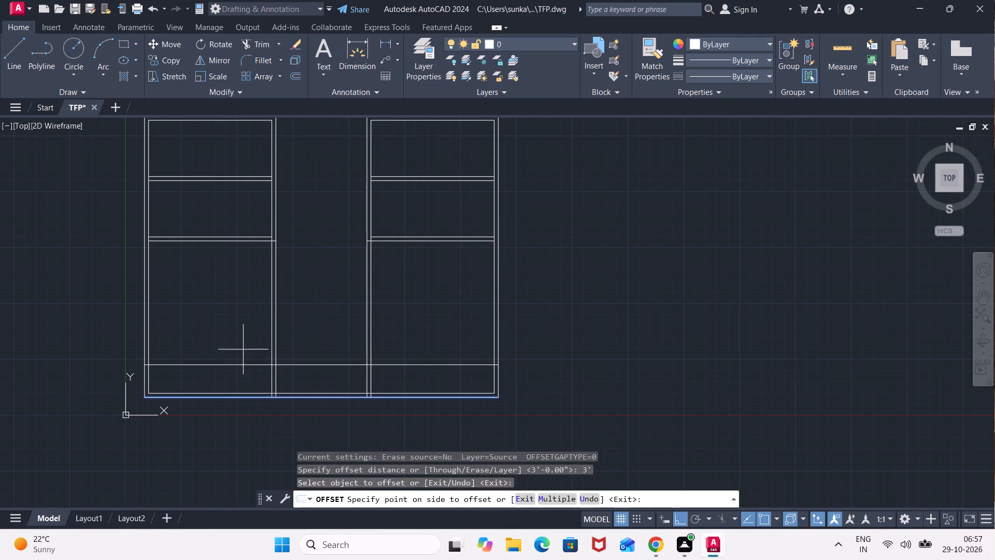
{"action": "left_click", "coordinate": [243, 349]}
{"action": "scroll", "coordinate": [243, 349], "scroll_direction": "up", "scroll_amount": 2}
{"action": "scroll", "coordinate": [244, 354], "scroll_direction": "down", "scroll_amount": 2}
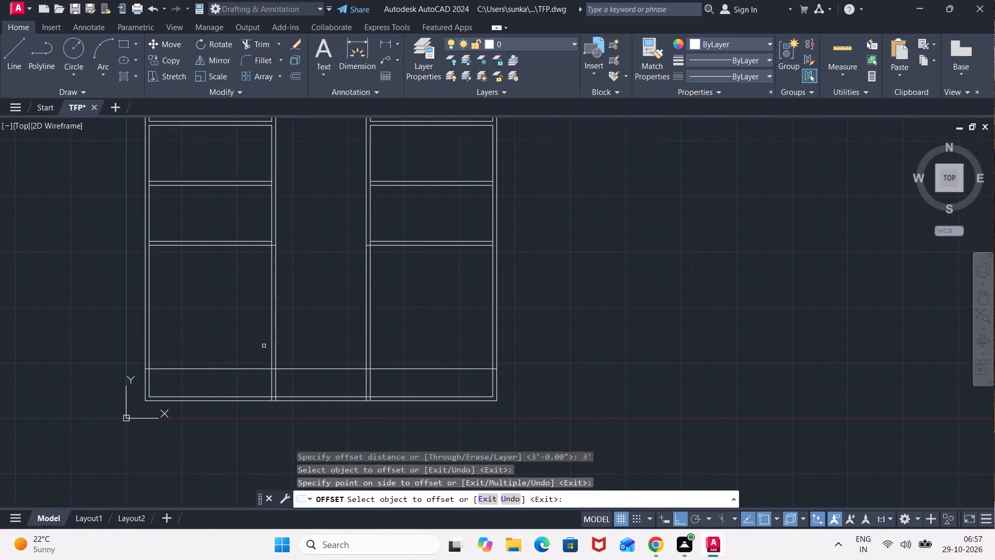
{"action": "key", "text": "Escape"}
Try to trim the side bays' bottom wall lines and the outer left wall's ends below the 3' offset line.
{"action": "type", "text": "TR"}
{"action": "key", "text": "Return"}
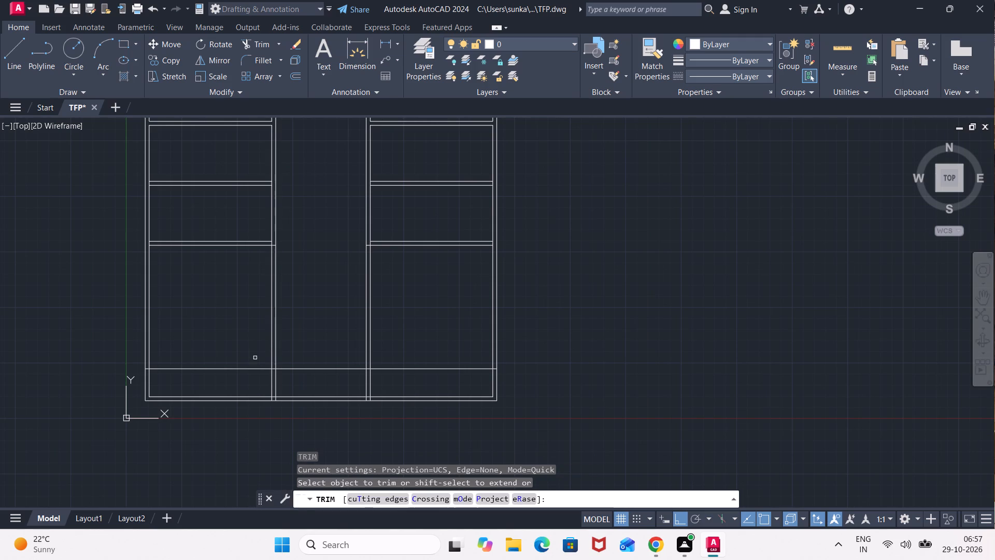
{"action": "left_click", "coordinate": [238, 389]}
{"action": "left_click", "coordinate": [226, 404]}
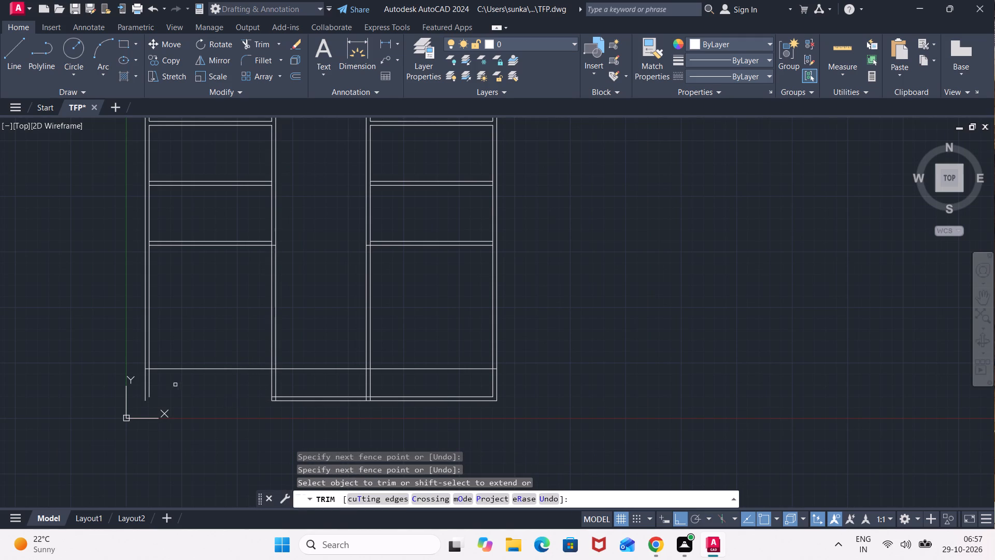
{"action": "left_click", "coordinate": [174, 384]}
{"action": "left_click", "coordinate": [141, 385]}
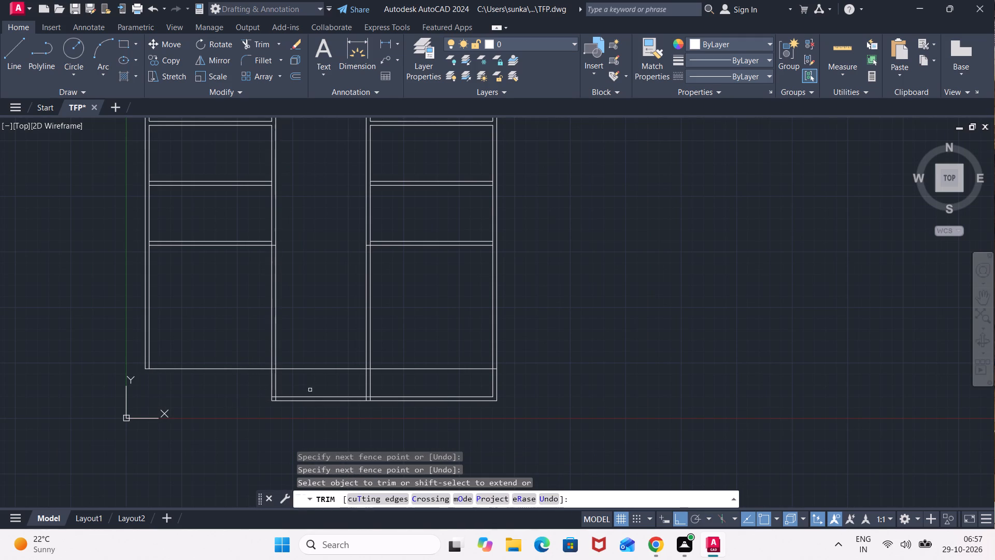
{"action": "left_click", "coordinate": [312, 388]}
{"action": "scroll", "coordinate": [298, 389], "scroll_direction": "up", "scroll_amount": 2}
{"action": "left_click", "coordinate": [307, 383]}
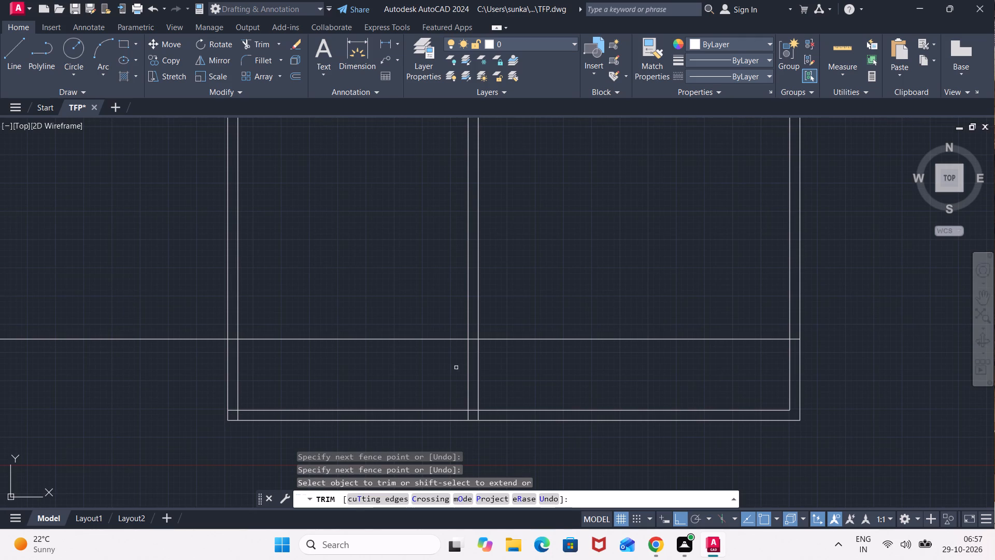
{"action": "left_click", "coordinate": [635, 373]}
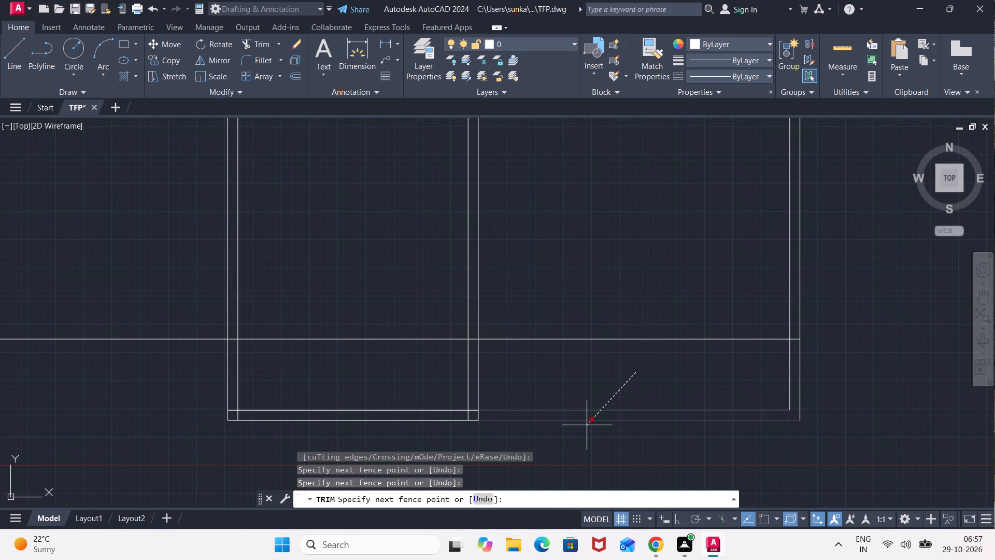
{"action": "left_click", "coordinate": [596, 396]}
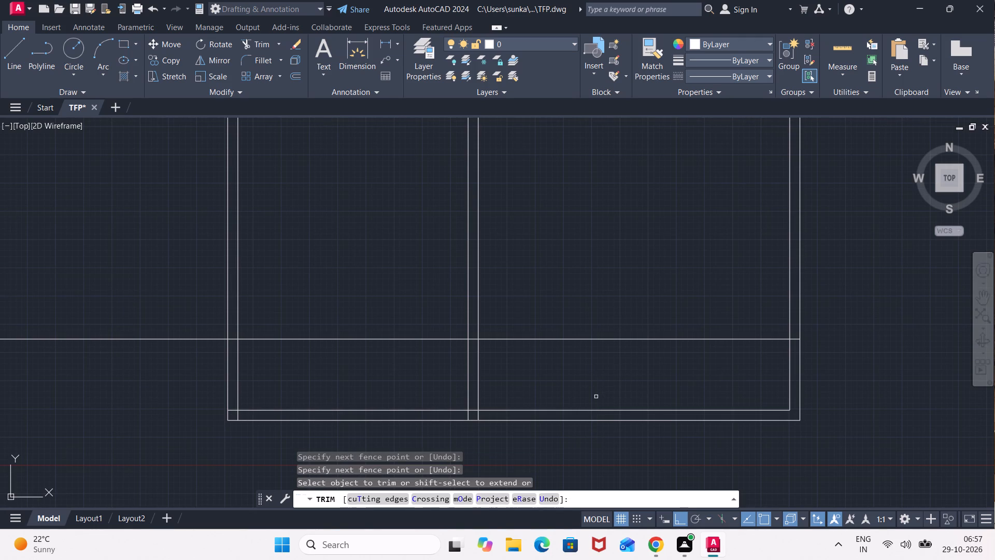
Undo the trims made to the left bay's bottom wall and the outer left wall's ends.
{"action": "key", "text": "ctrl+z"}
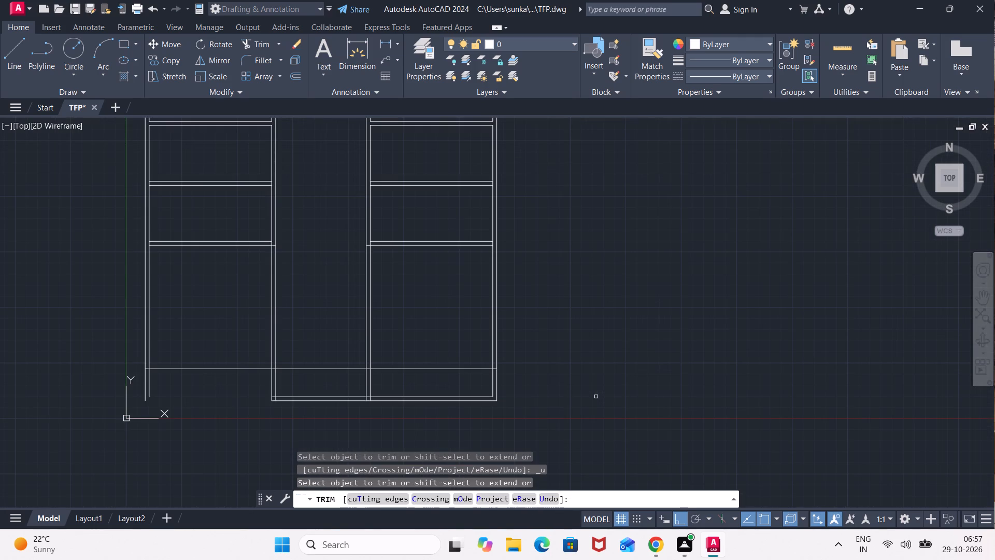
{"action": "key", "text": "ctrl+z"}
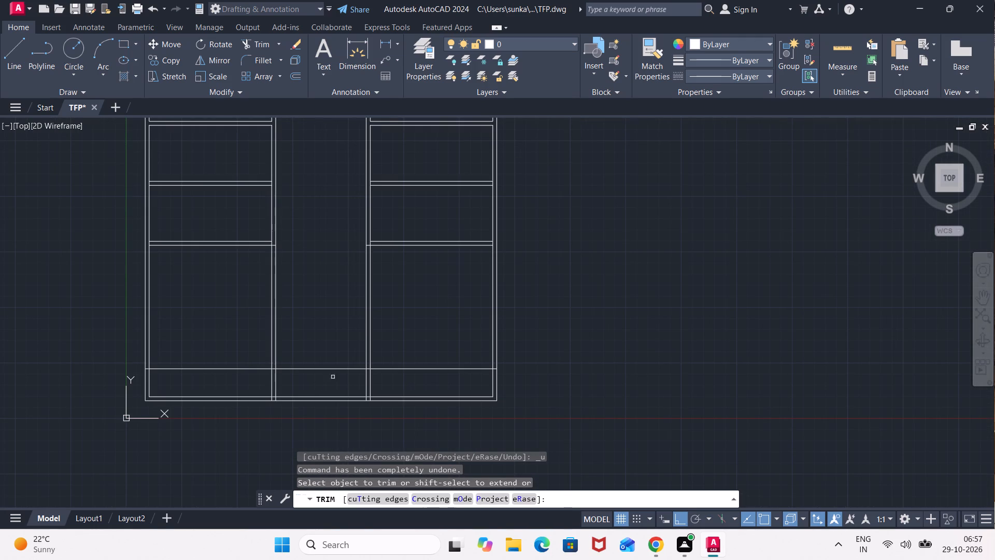
Offset the 3' setback line 4.5" upward to give the setback wall its thickness.
{"action": "key", "text": "Escape"}
{"action": "key", "text": "o"}
{"action": "key", "text": "Return"}
{"action": "type", "text": "45"}
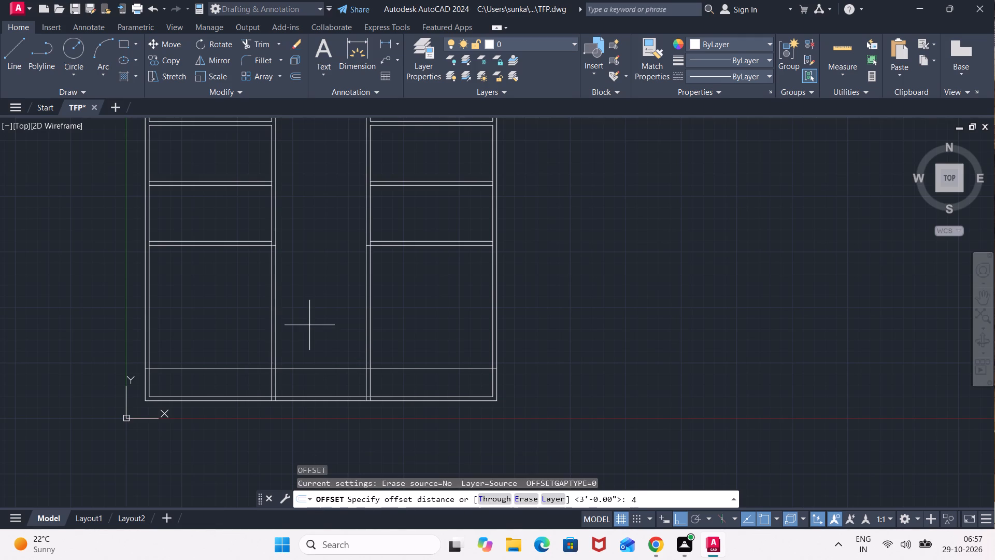
{"action": "key", "text": "BackSpace"}
{"action": "key", "text": "BackSpace"}
{"action": "type", "text": "4.5\""}
{"action": "key", "text": "Return"}
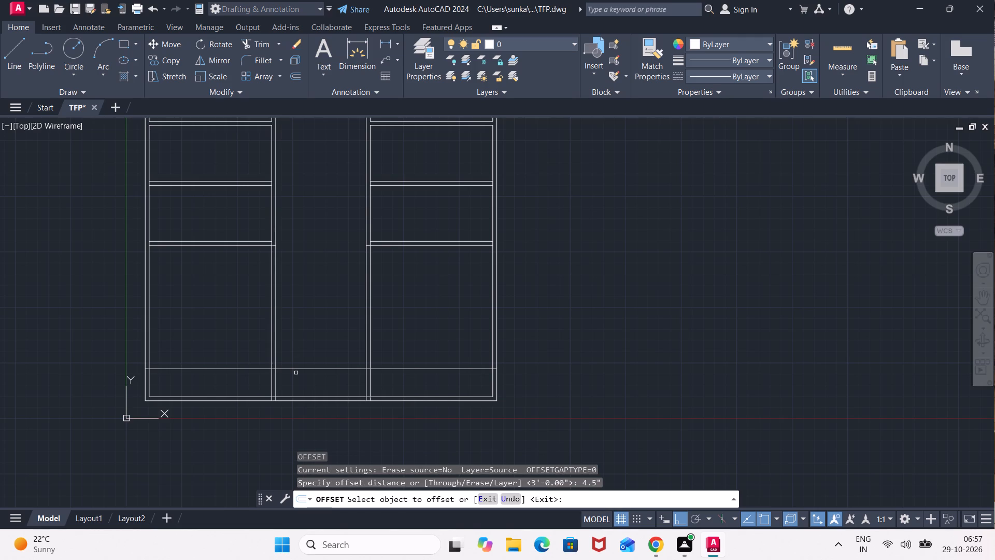
{"action": "left_click", "coordinate": [305, 368]}
{"action": "left_click", "coordinate": [305, 352]}
{"action": "key", "text": "Escape"}
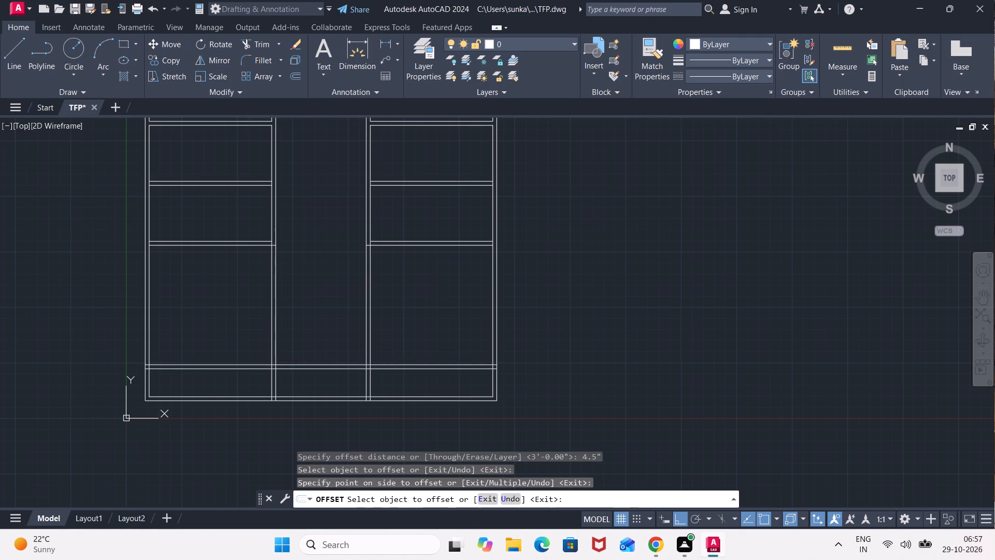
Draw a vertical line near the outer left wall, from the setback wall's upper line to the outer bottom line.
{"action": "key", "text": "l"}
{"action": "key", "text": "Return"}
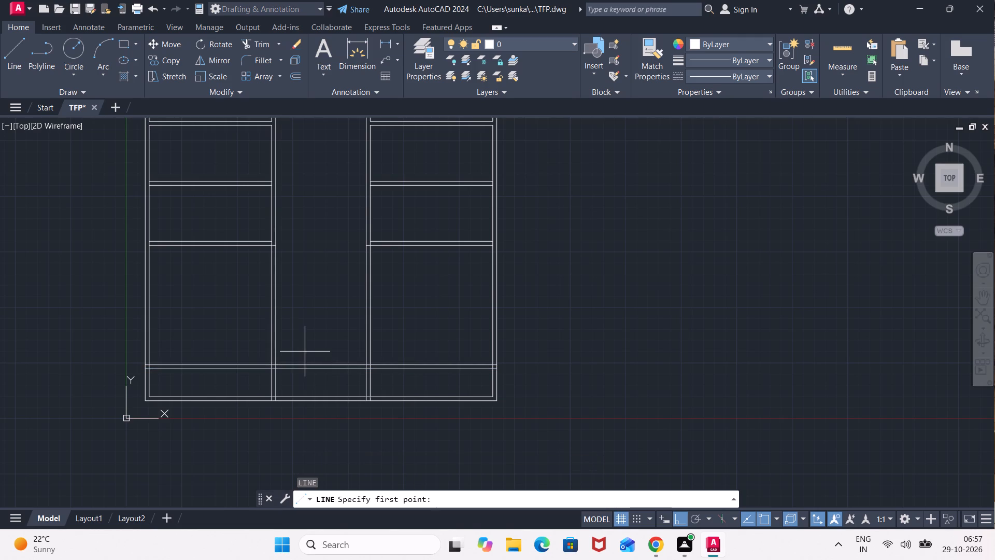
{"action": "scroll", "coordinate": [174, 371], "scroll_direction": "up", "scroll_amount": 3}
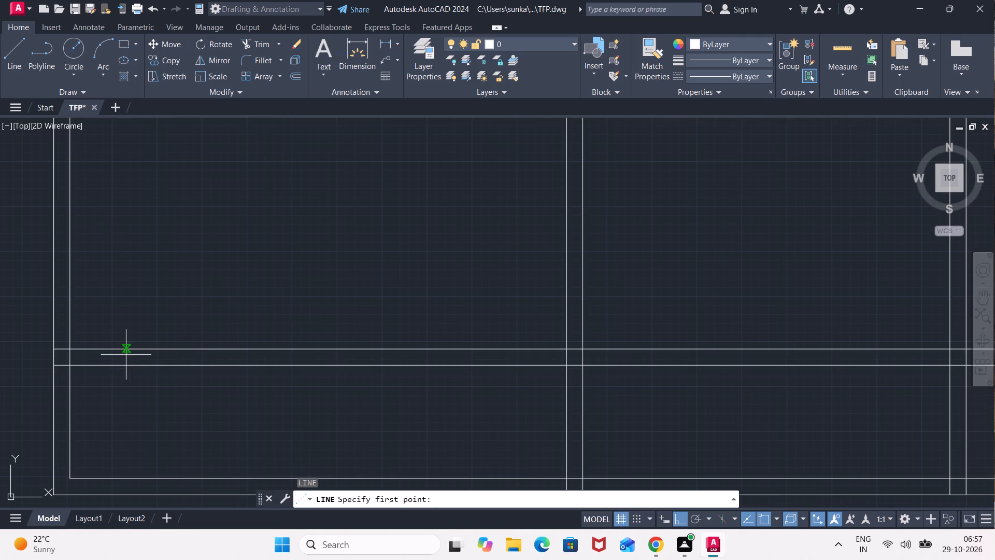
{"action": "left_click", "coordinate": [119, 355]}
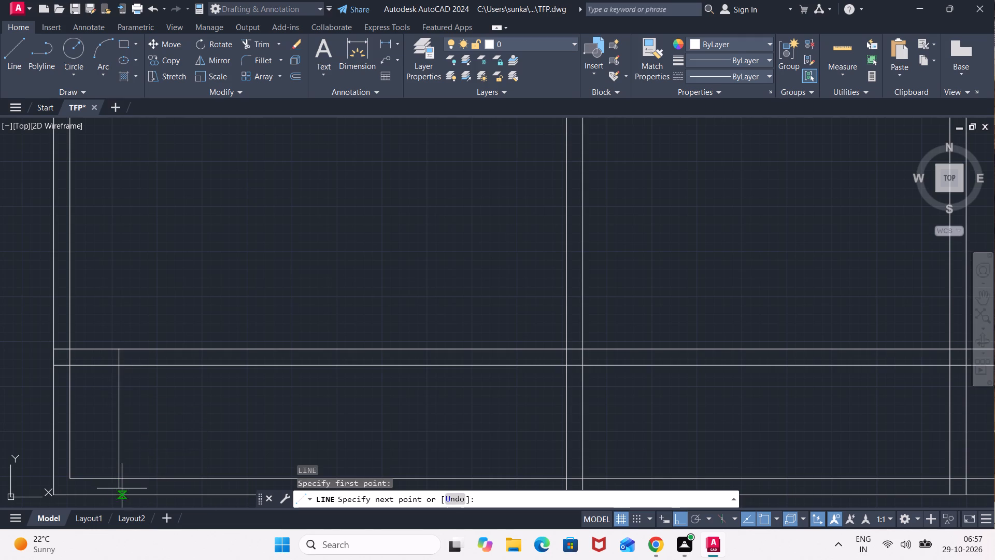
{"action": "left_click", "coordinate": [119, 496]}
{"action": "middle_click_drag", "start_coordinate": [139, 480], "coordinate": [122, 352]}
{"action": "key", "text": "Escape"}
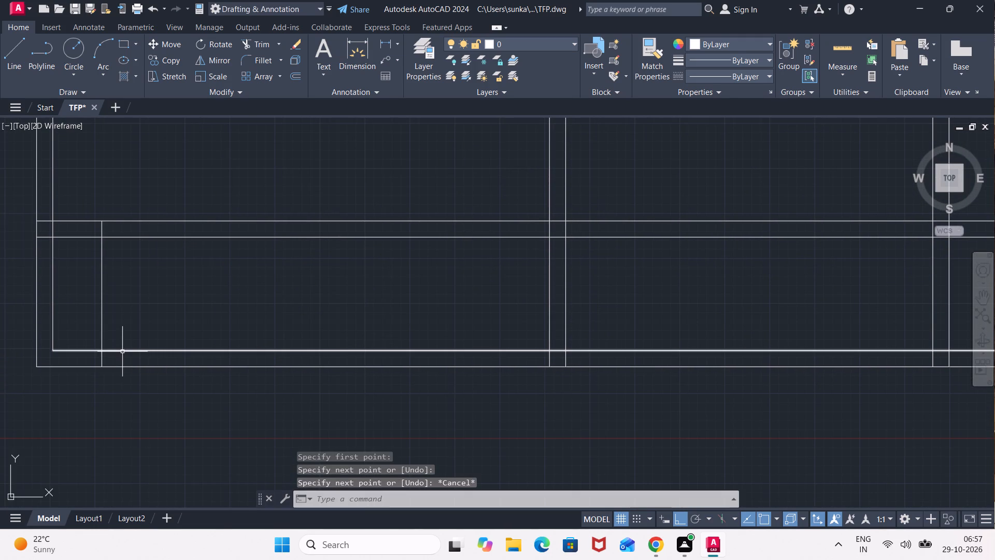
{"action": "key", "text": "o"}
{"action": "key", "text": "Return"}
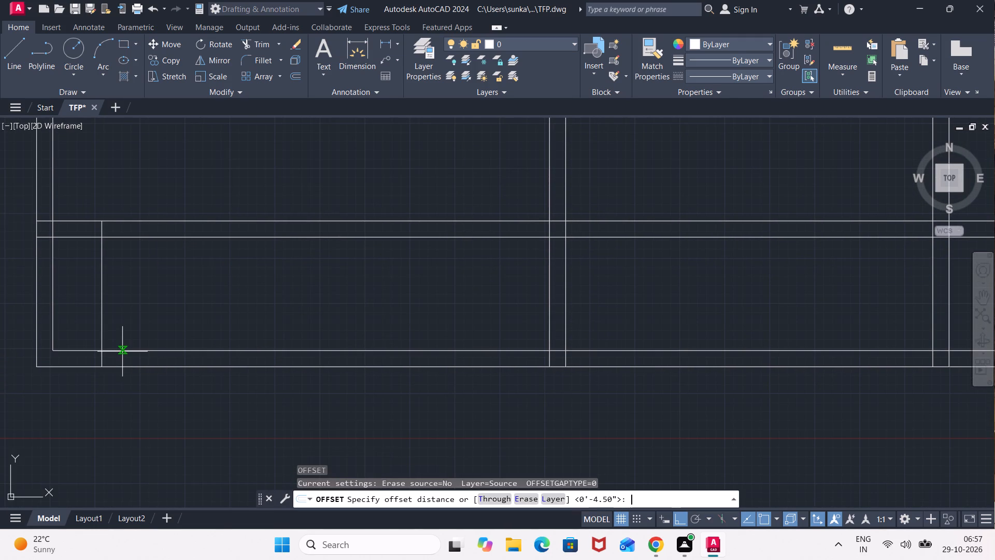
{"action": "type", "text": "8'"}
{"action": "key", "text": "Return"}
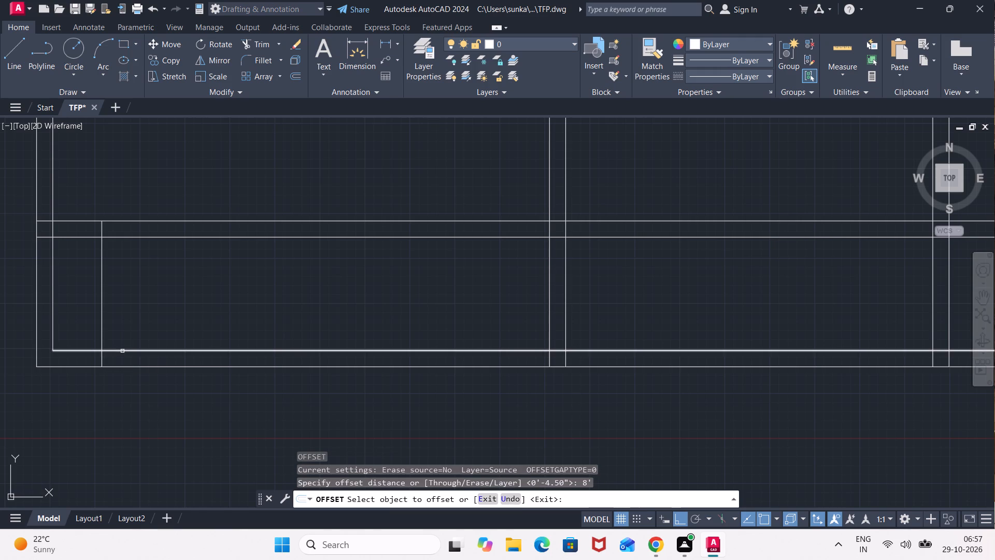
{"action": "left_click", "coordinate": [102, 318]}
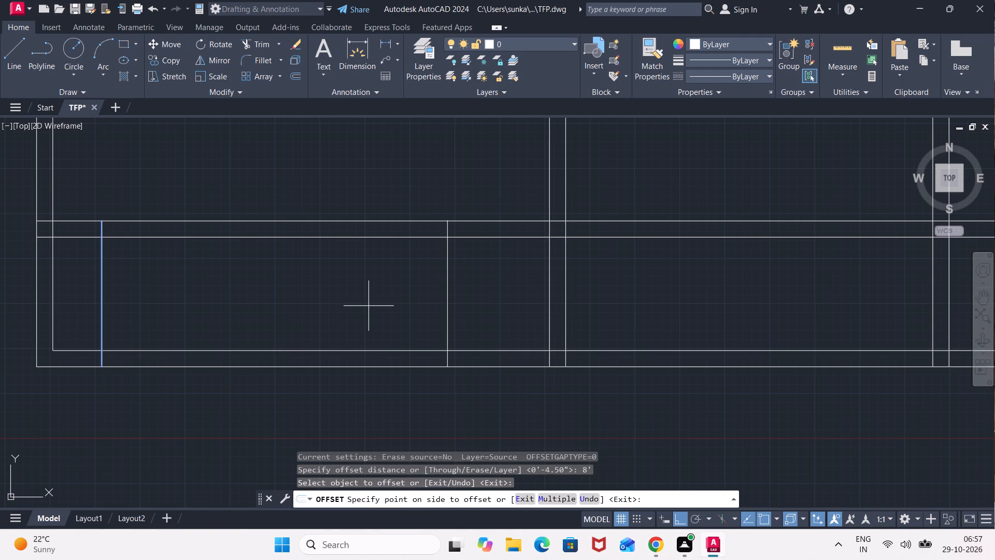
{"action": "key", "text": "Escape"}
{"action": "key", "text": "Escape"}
Draw a vertical line near the left bay's right side, from the setback wall's upper line to the outer bottom line.
{"action": "key", "text": "l"}
{"action": "key", "text": "Return"}
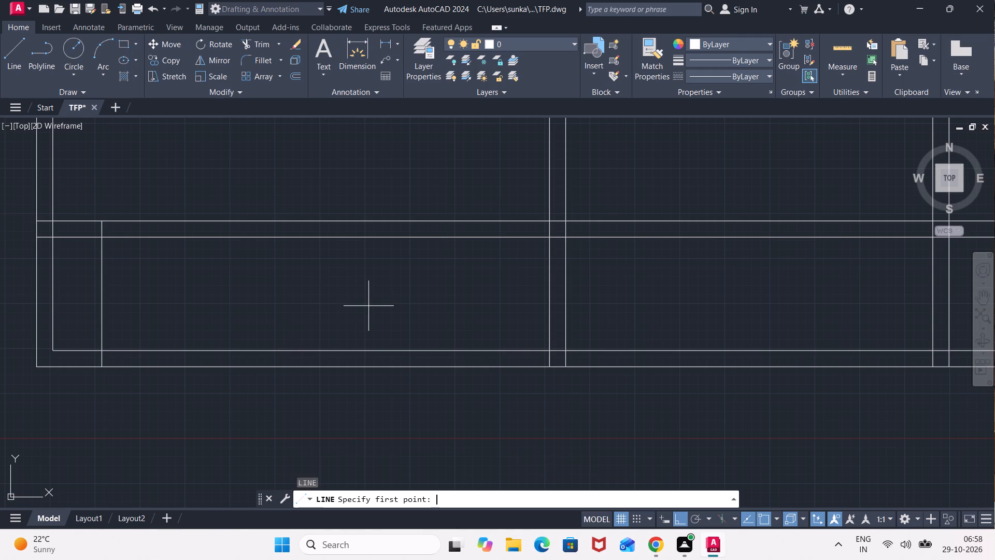
{"action": "left_click", "coordinate": [481, 226]}
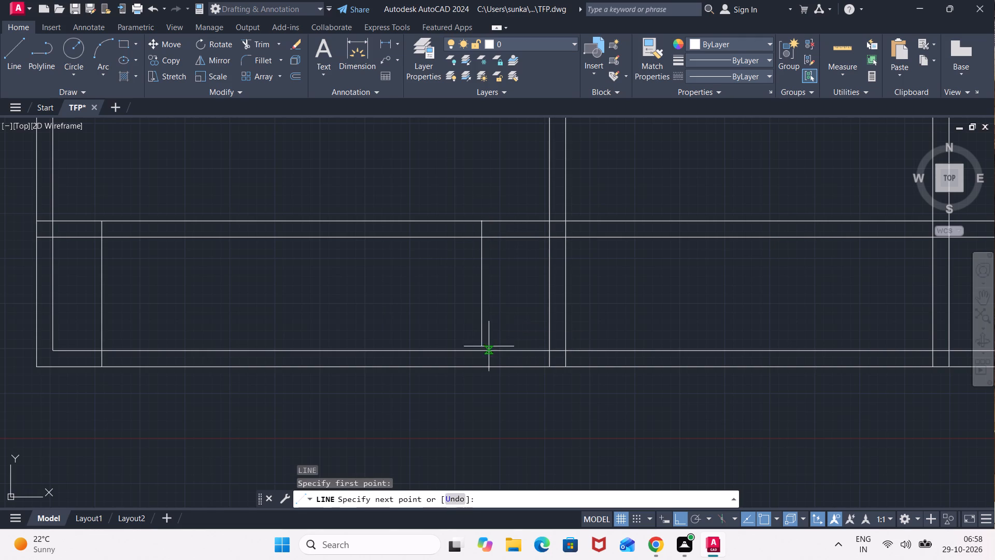
{"action": "left_click", "coordinate": [482, 367]}
{"action": "key", "text": "Escape"}
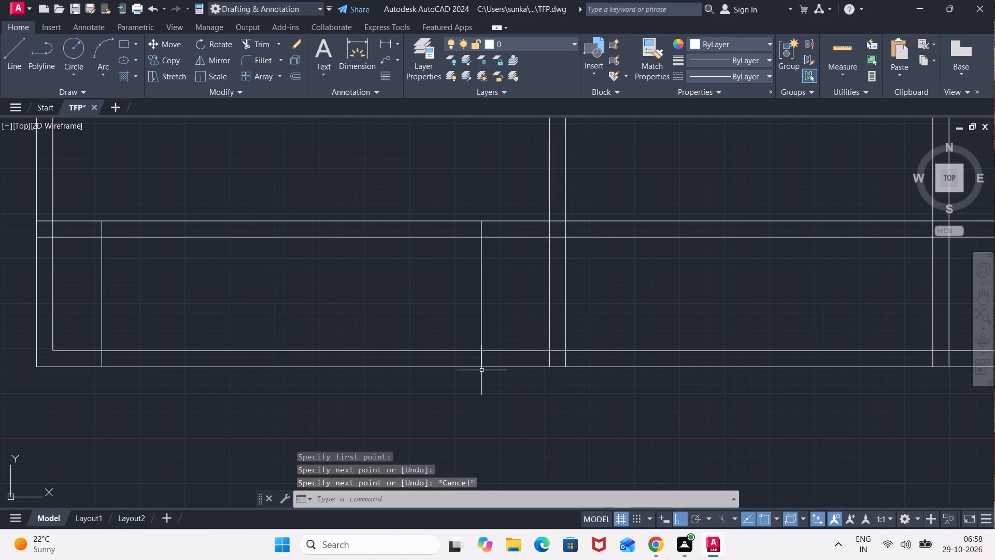
Offset the new vertical line 8' to the left within the left bay.
{"action": "key", "text": "o"}
{"action": "key", "text": "Return"}
{"action": "type", "text": "8'"}
{"action": "key", "text": "Return"}
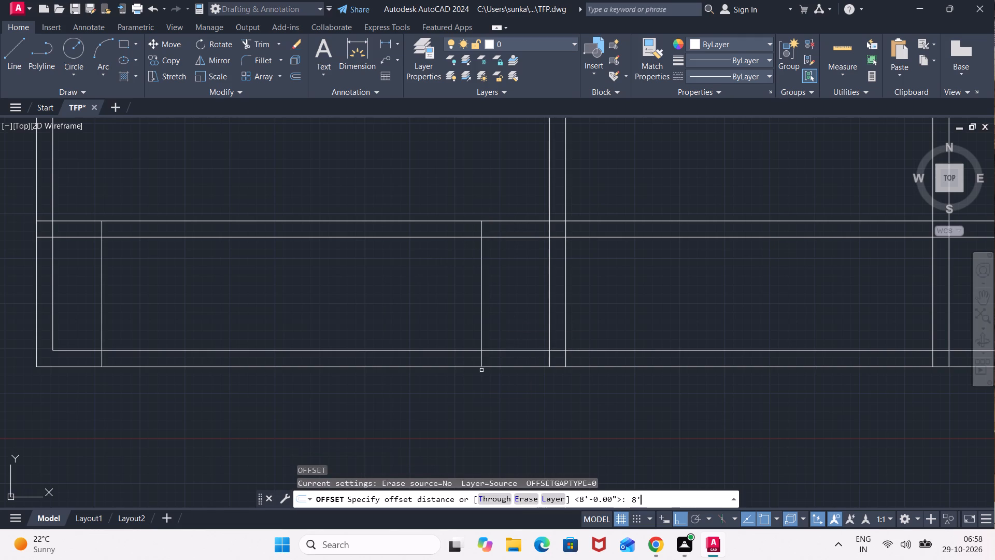
{"action": "left_click", "coordinate": [481, 319]}
{"action": "left_click", "coordinate": [391, 318]}
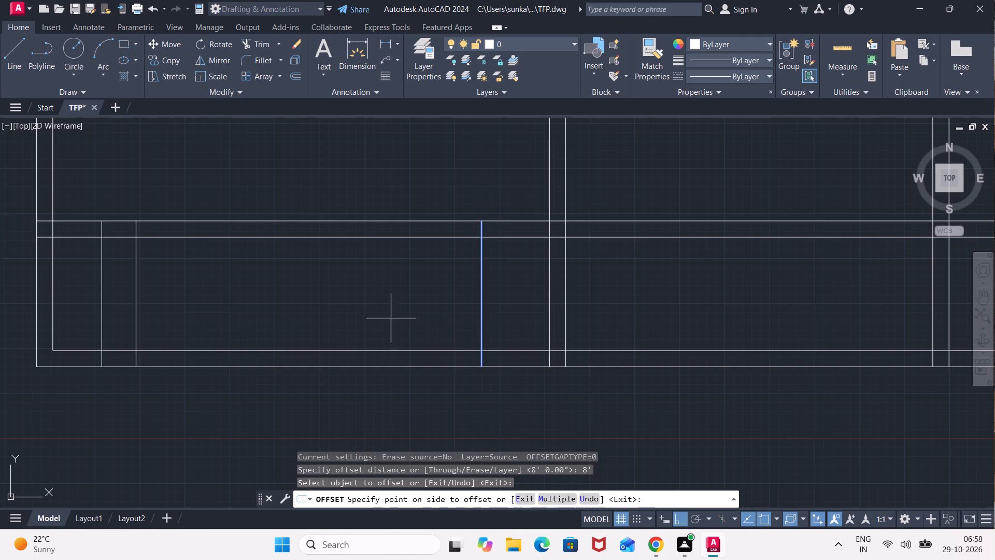
{"action": "key", "text": "Escape"}
Trim away all segments of the first vertical line drawn nearest the outer left wall.
{"action": "type", "text": "TR"}
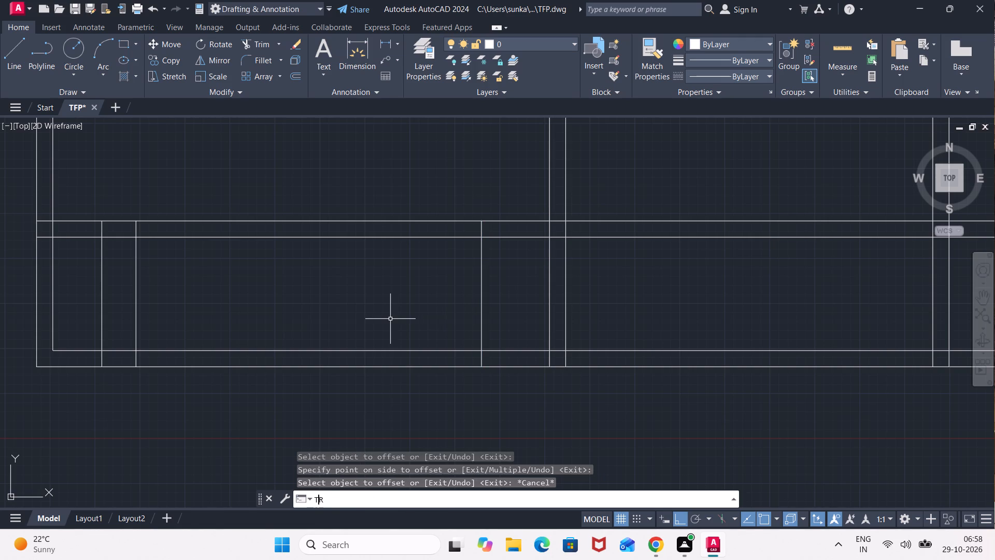
{"action": "key", "text": "Return"}
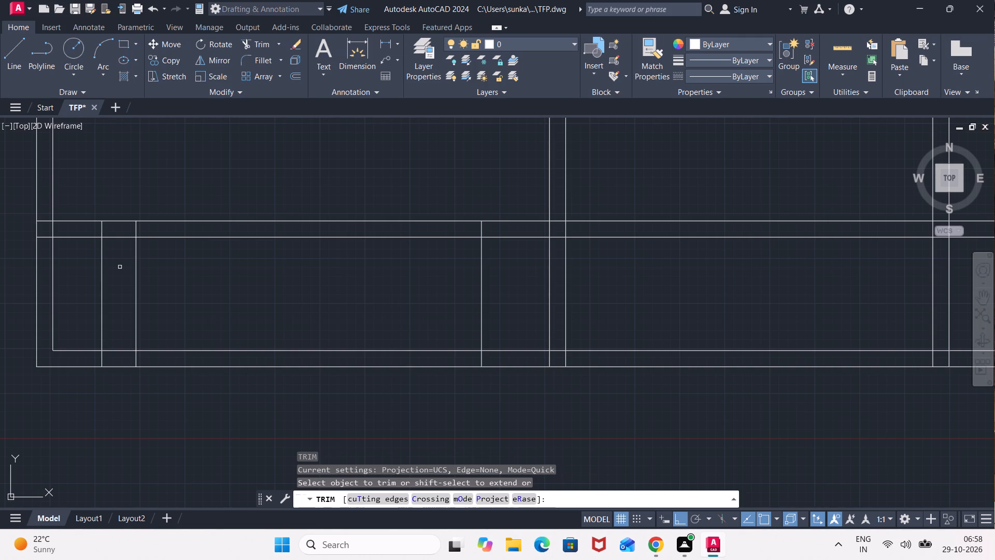
{"action": "left_click", "coordinate": [119, 267]}
{"action": "left_click", "coordinate": [81, 298]}
{"action": "left_click", "coordinate": [106, 225]}
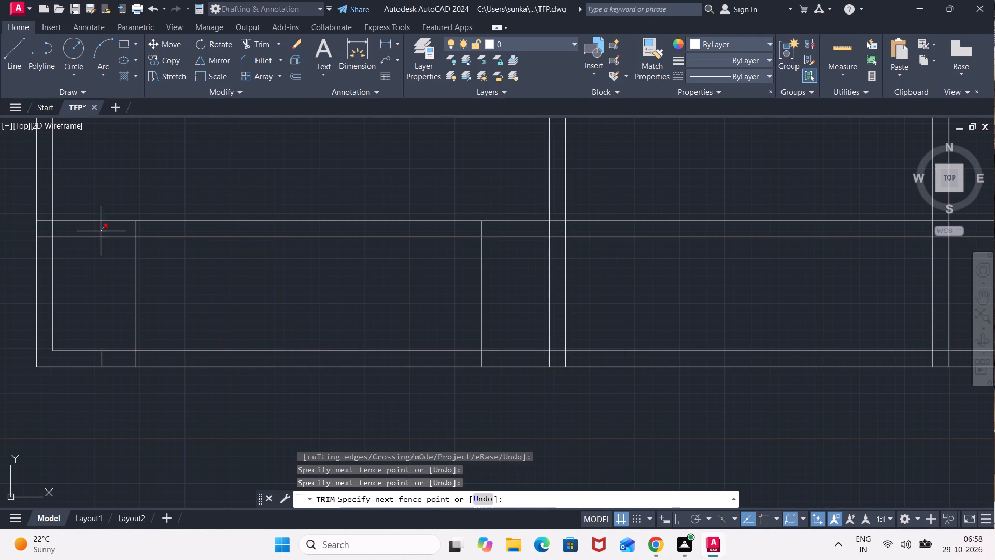
{"action": "left_click", "coordinate": [101, 231]}
{"action": "left_click", "coordinate": [111, 356]}
{"action": "left_click", "coordinate": [83, 356]}
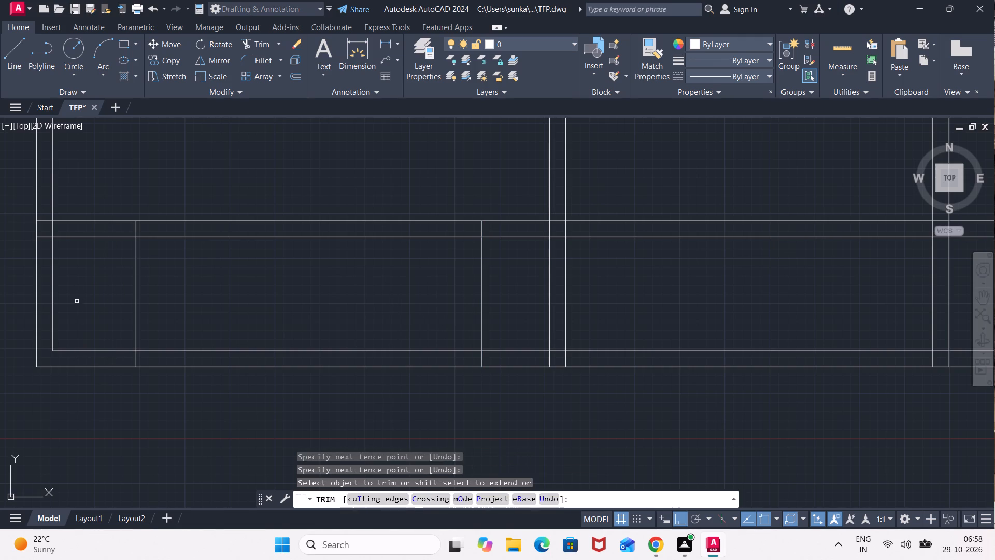
Trim the outer left wall below the setback wall and the left bay's bottom wall lines, keeping only the 8' projection's outer edge.
{"action": "left_click", "coordinate": [77, 272]}
{"action": "left_click", "coordinate": [18, 304]}
{"action": "left_click", "coordinate": [137, 314]}
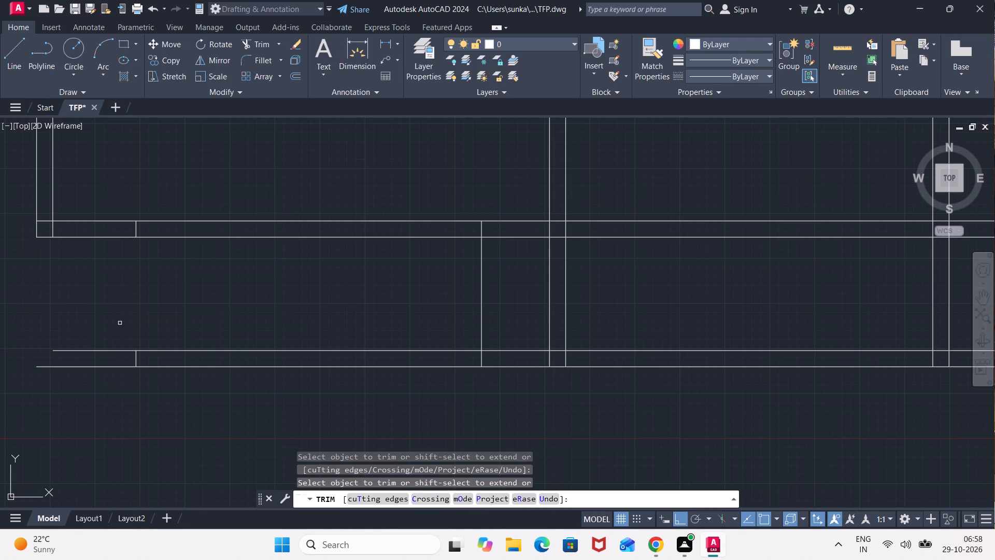
{"action": "key", "text": "ctrl+z"}
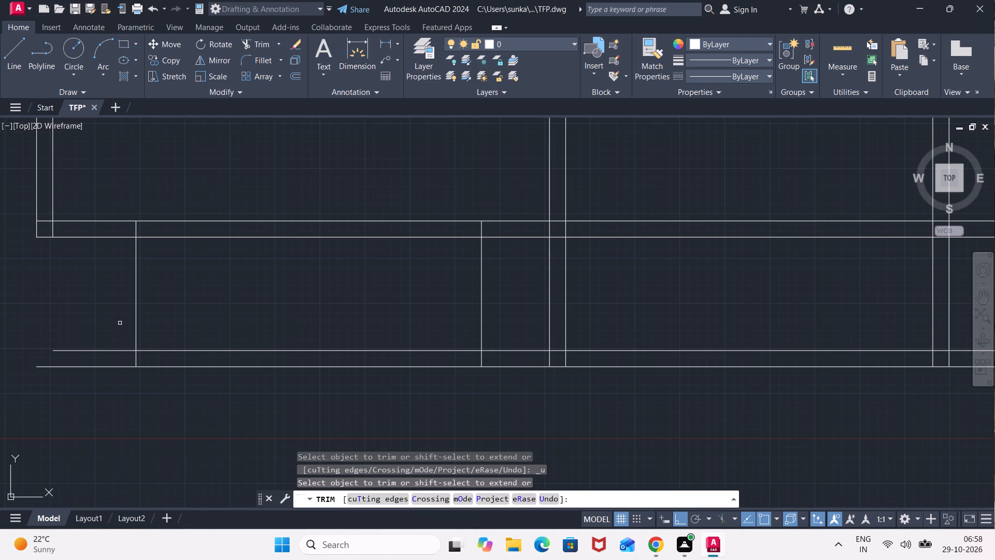
{"action": "left_click", "coordinate": [120, 323]}
{"action": "left_click", "coordinate": [84, 386]}
{"action": "left_click", "coordinate": [291, 350]}
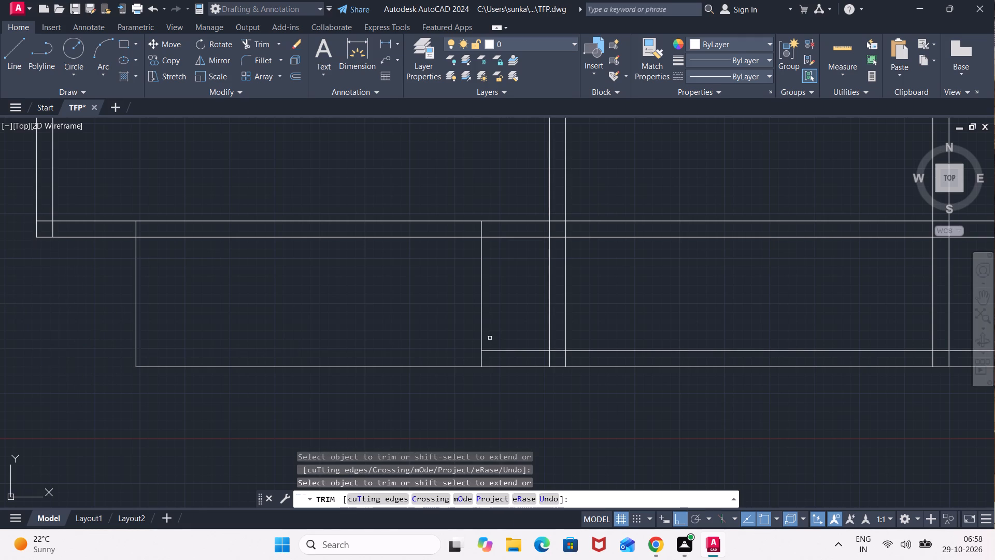
{"action": "left_click", "coordinate": [523, 338]}
{"action": "left_click", "coordinate": [509, 382]}
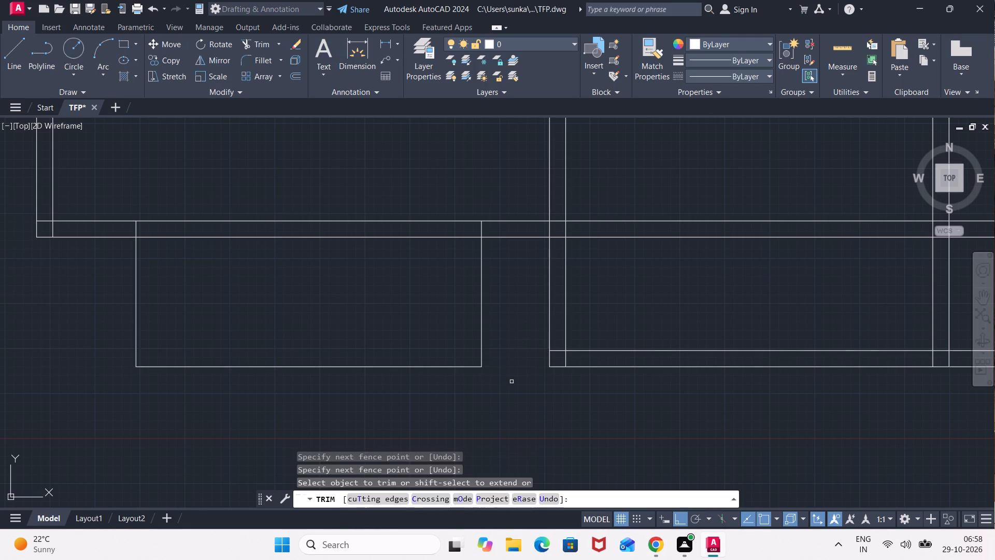
Trim the leftover segments at the left passage wall's foot, the 8' projection's upper ends and the outer left wall corner.
{"action": "scroll", "coordinate": [537, 366], "scroll_direction": "up", "scroll_amount": 2}
{"action": "left_click", "coordinate": [587, 342]}
{"action": "left_click", "coordinate": [576, 303]}
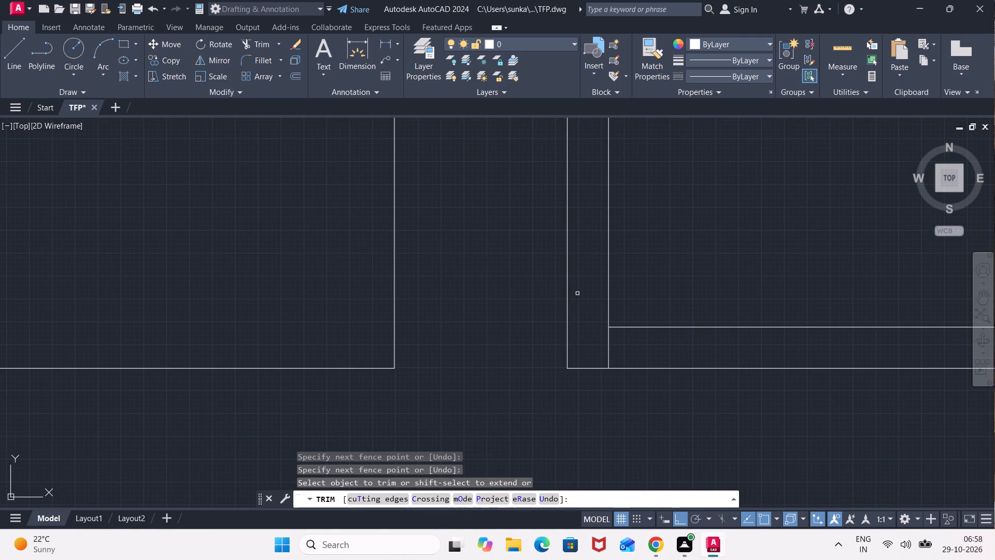
{"action": "scroll", "coordinate": [578, 291], "scroll_direction": "down", "scroll_amount": 3}
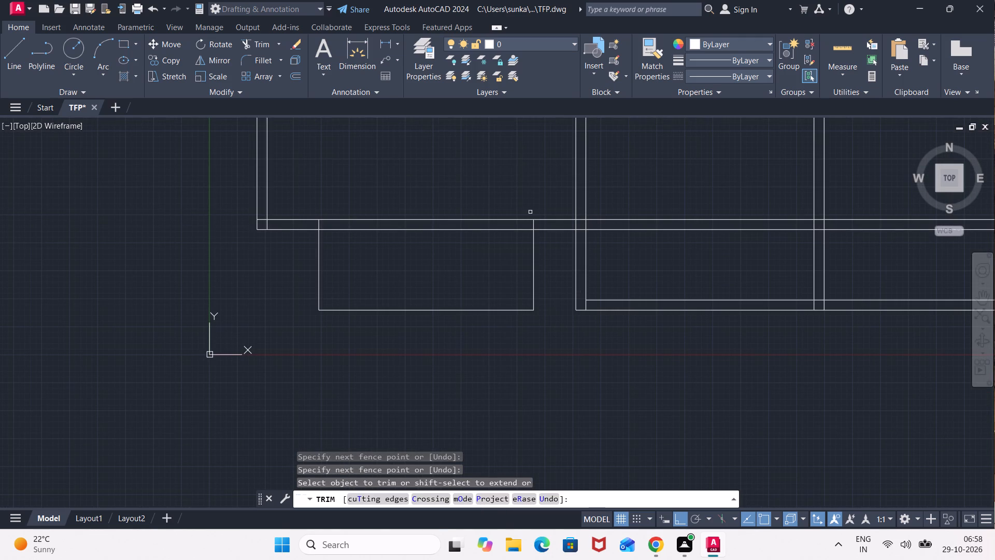
{"action": "scroll", "coordinate": [541, 220], "scroll_direction": "up", "scroll_amount": 1}
{"action": "left_click", "coordinate": [543, 225]}
{"action": "left_click", "coordinate": [472, 230]}
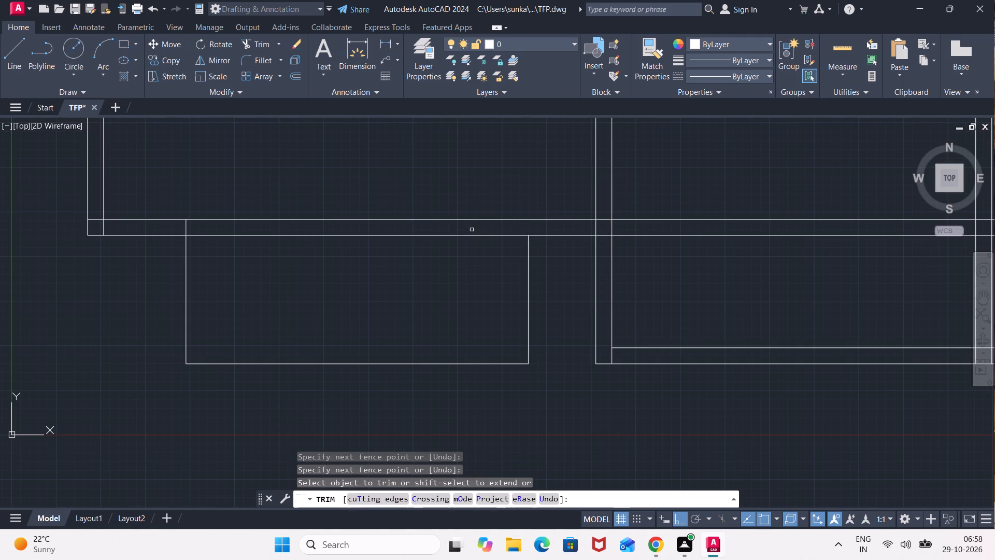
{"action": "left_click", "coordinate": [201, 225]}
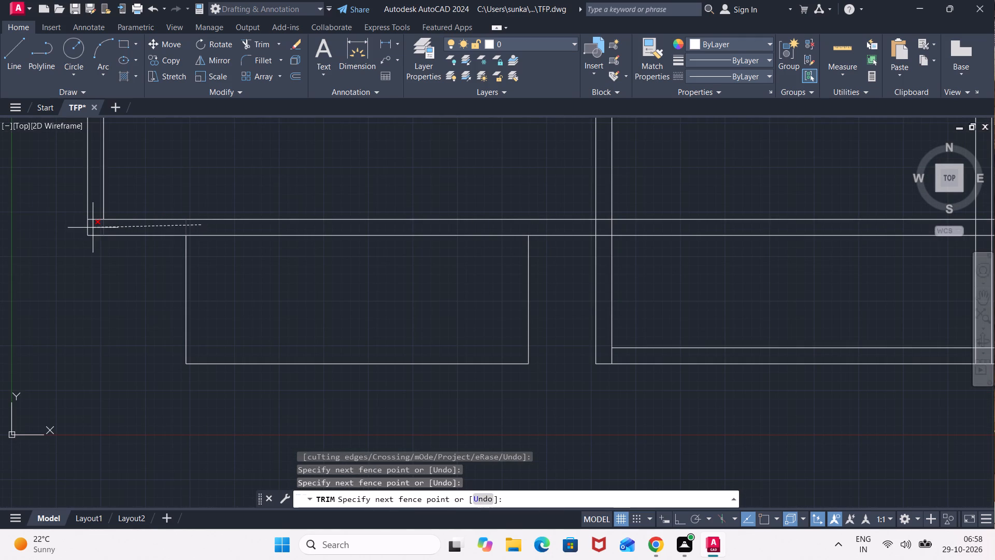
{"action": "left_click", "coordinate": [93, 228]}
{"action": "left_click", "coordinate": [92, 228]}
{"action": "left_click", "coordinate": [92, 214]}
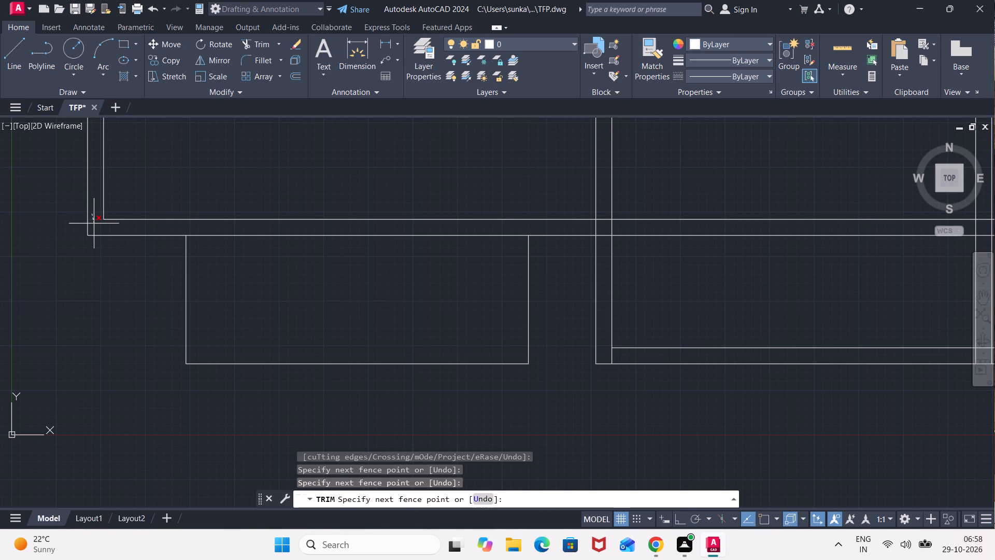
{"action": "left_click", "coordinate": [94, 223]}
Trim the setback wall lines spanning the central passage and the leftover segments where they meet the left passage wall.
{"action": "scroll", "coordinate": [353, 296], "scroll_direction": "down", "scroll_amount": 3}
{"action": "middle_click_drag", "start_coordinate": [354, 295], "coordinate": [173, 283]}
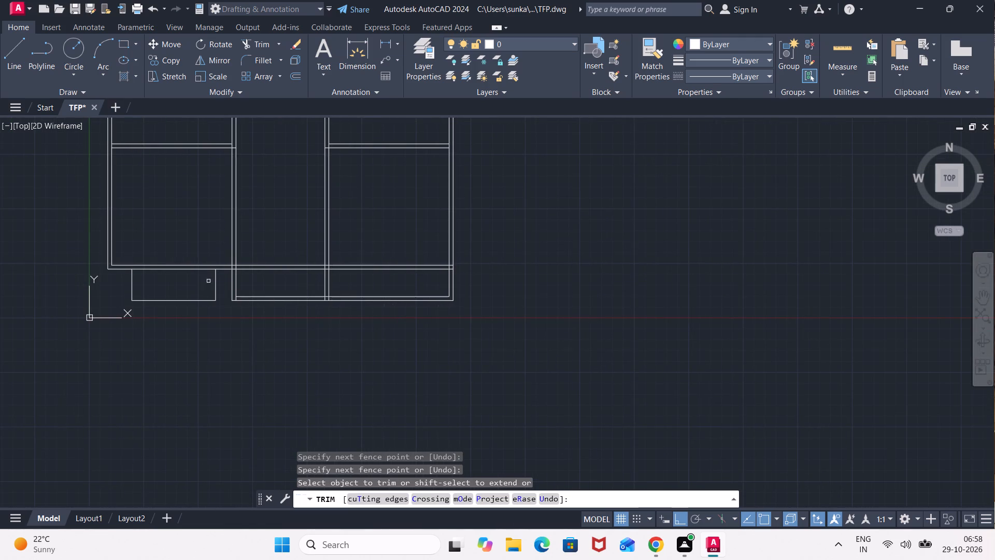
{"action": "scroll", "coordinate": [289, 275], "scroll_direction": "up", "scroll_amount": 1}
{"action": "left_click", "coordinate": [290, 287]}
{"action": "left_click", "coordinate": [288, 216]}
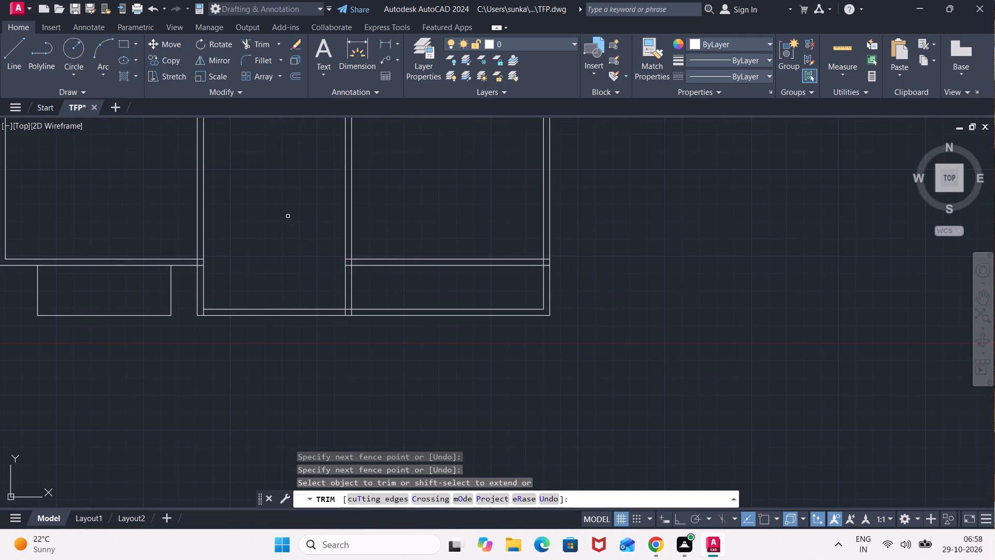
{"action": "scroll", "coordinate": [196, 265], "scroll_direction": "up", "scroll_amount": 2}
{"action": "left_click", "coordinate": [209, 272]}
{"action": "left_click", "coordinate": [205, 236]}
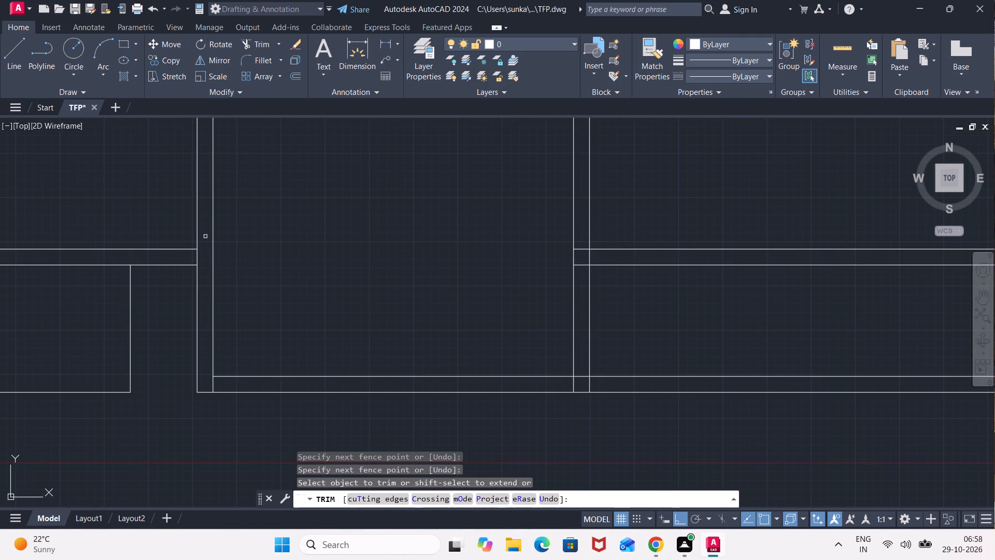
{"action": "left_click", "coordinate": [203, 258]}
{"action": "left_click", "coordinate": [187, 258]}
Trim the leftover segments where the right bay's setback wall meets the right passage wall, opening the junction.
{"action": "scroll", "coordinate": [463, 270], "scroll_direction": "down", "scroll_amount": 1}
{"action": "scroll", "coordinate": [535, 274], "scroll_direction": "up", "scroll_amount": 1}
{"action": "left_click", "coordinate": [540, 273]}
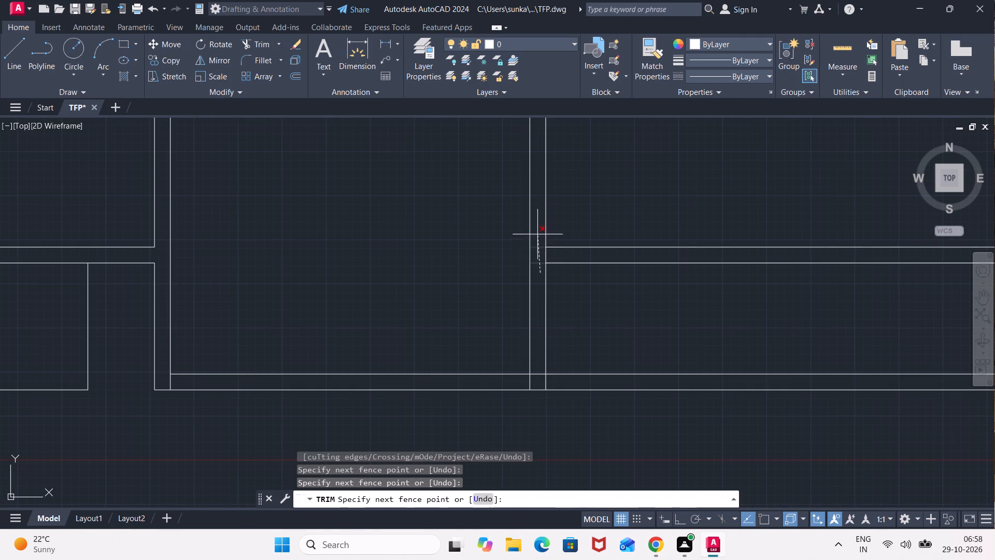
{"action": "left_click", "coordinate": [537, 234]}
{"action": "left_click", "coordinate": [539, 254]}
{"action": "left_click", "coordinate": [567, 251]}
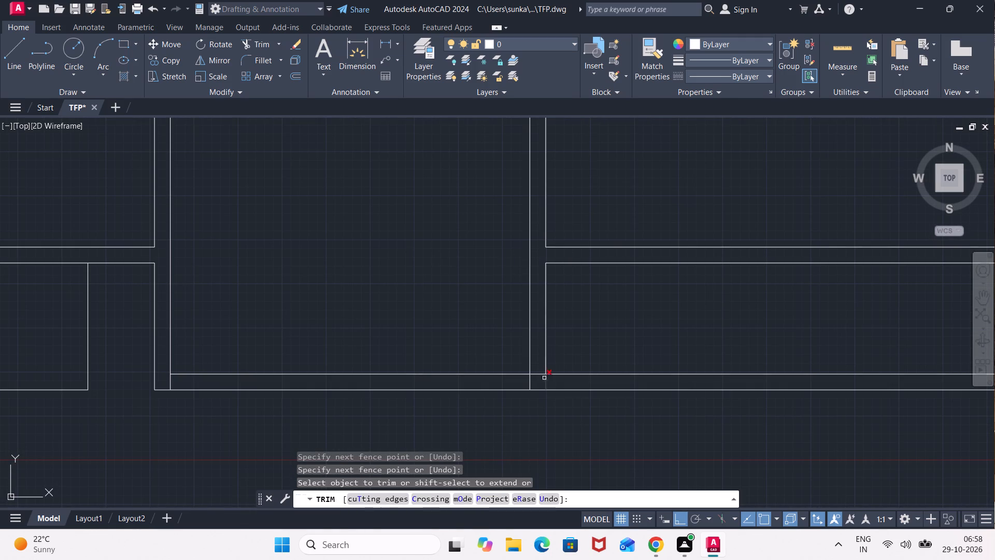
Trim the overlapping wall-line segments at both bottom corners of the central passage.
{"action": "left_click", "coordinate": [537, 378]}
{"action": "left_click", "coordinate": [537, 352]}
{"action": "left_click", "coordinate": [499, 379]}
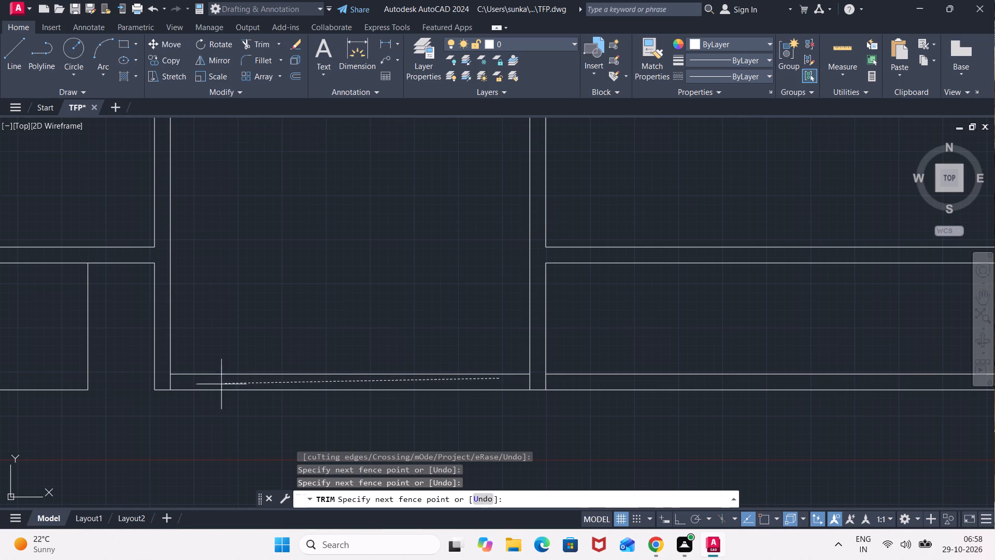
{"action": "left_click", "coordinate": [158, 385]}
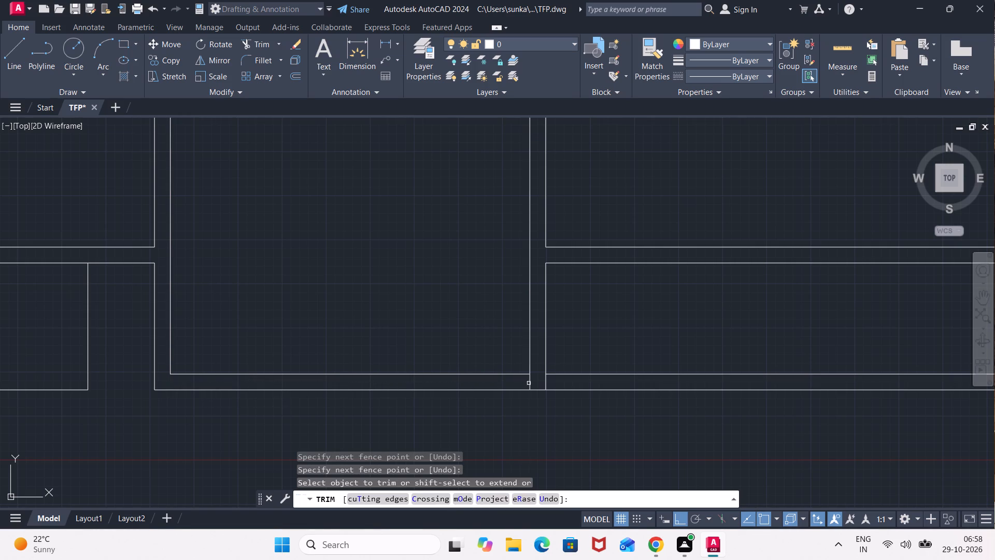
{"action": "left_click", "coordinate": [533, 384]}
{"action": "left_click", "coordinate": [509, 384]}
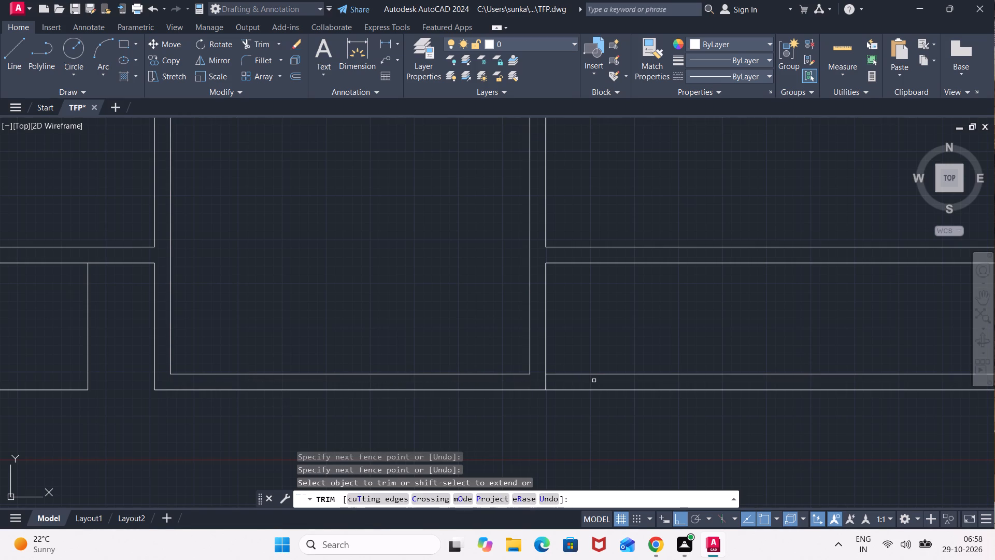
Trim away the inner bottom wall line below the right bay's setback wall.
{"action": "left_click", "coordinate": [594, 381]}
{"action": "left_click", "coordinate": [598, 352]}
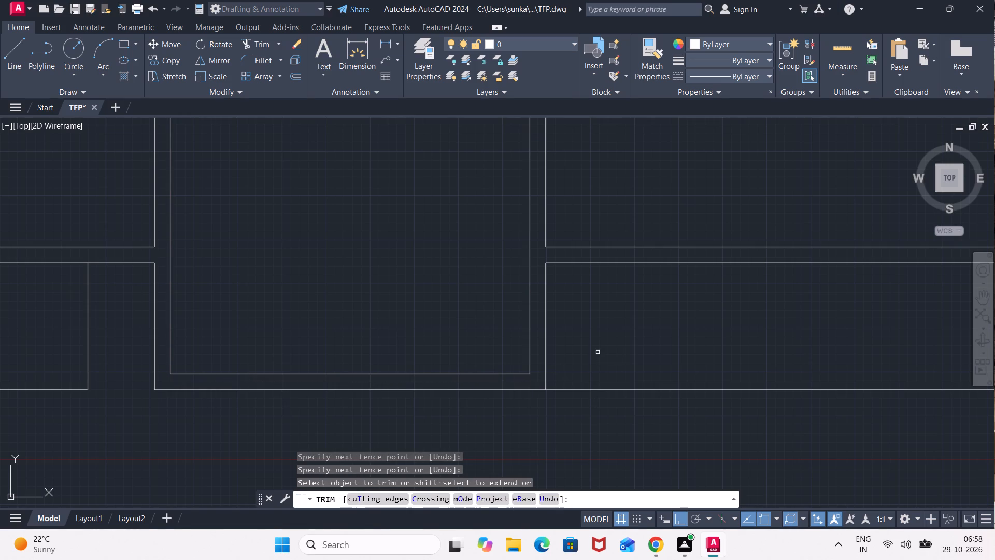
{"action": "scroll", "coordinate": [643, 349], "scroll_direction": "down", "scroll_amount": 1}
{"action": "middle_click_drag", "start_coordinate": [643, 349], "coordinate": [539, 347]}
{"action": "key", "text": "Escape"}
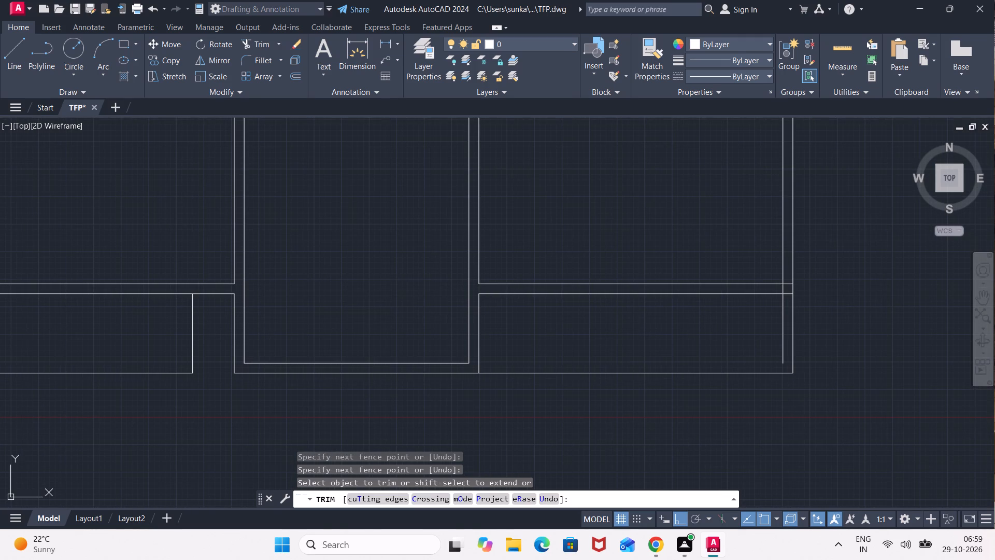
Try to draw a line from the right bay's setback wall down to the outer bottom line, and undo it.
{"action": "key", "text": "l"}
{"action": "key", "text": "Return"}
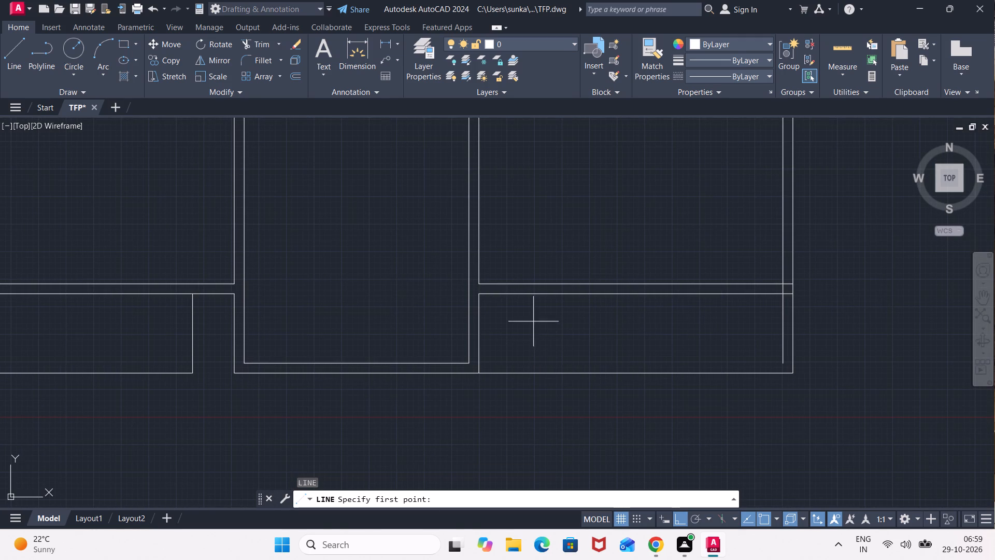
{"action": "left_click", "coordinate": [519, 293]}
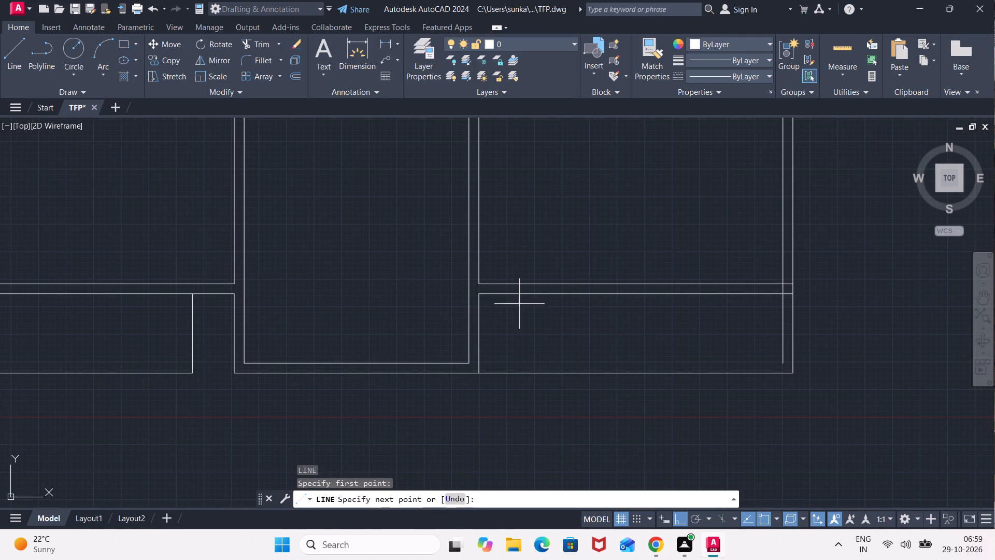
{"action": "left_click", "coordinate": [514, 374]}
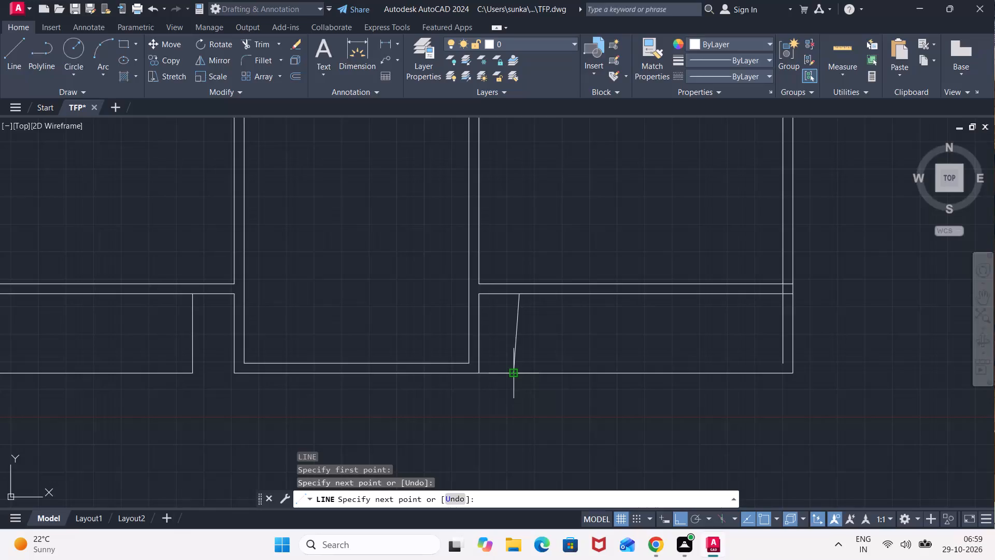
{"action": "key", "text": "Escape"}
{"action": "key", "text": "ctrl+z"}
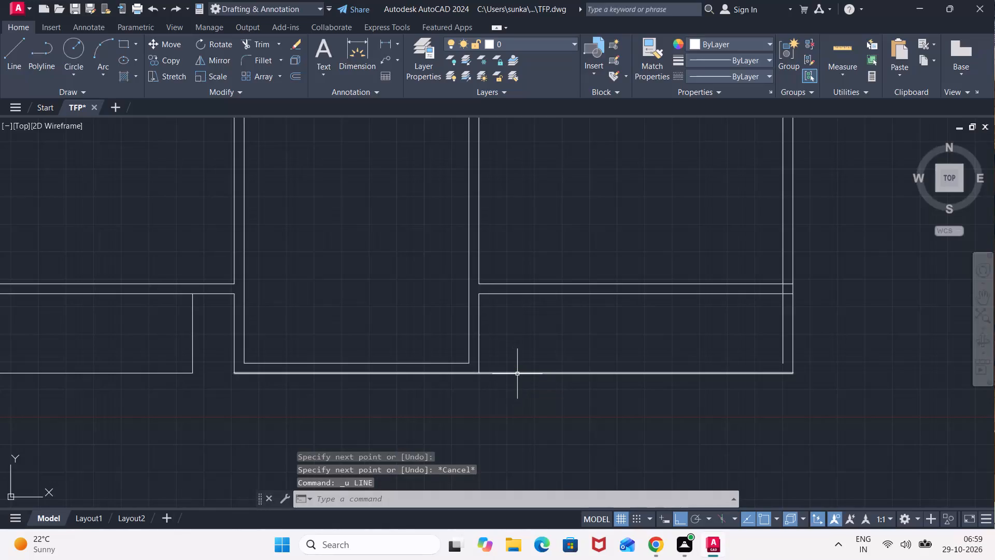
Draw a vertical line from the right bay's setback wall to the outer bottom line, near the right passage wall.
{"action": "key", "text": "l"}
{"action": "key", "text": "Return"}
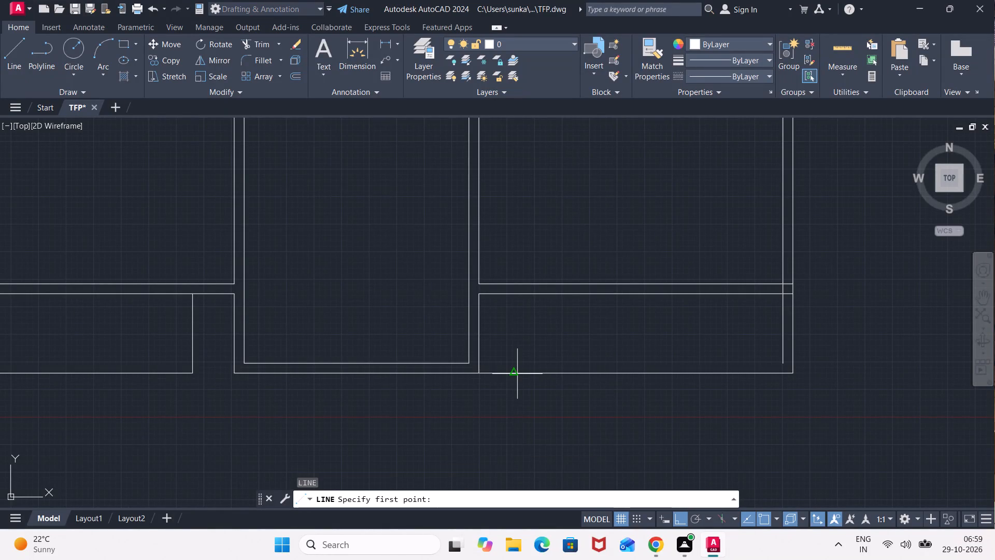
{"action": "key", "text": "F8"}
{"action": "key", "text": "F8"}
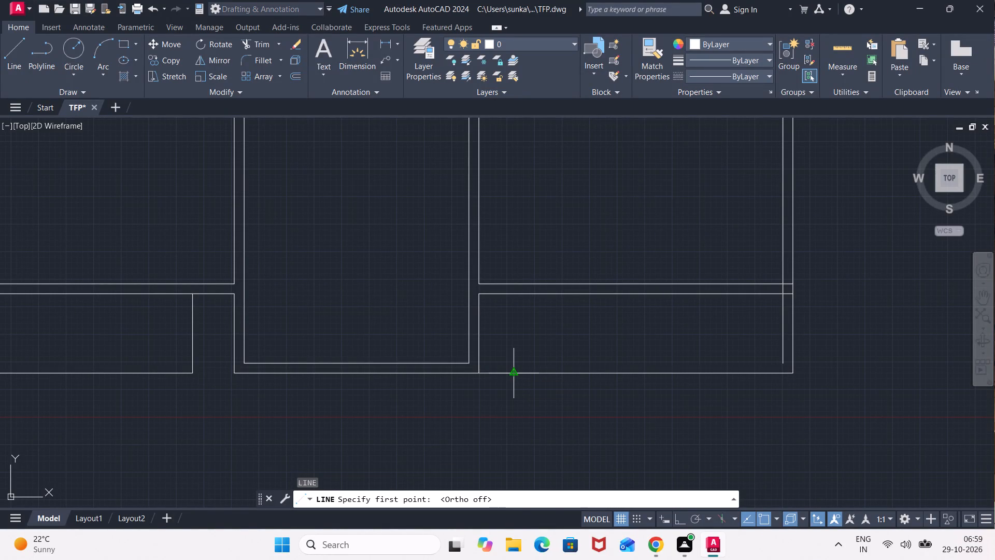
{"action": "key", "text": "l"}
{"action": "key", "text": "Return"}
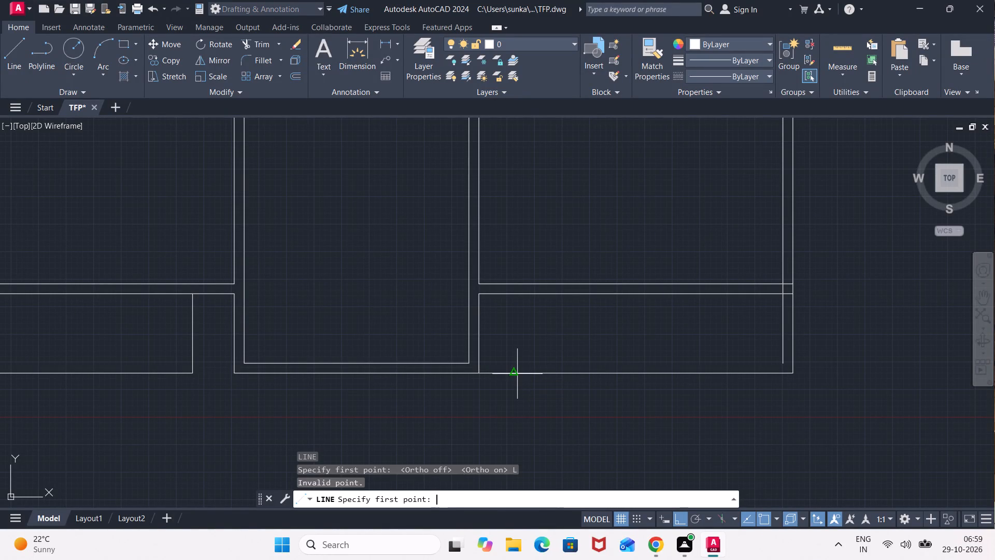
{"action": "left_click", "coordinate": [524, 290]}
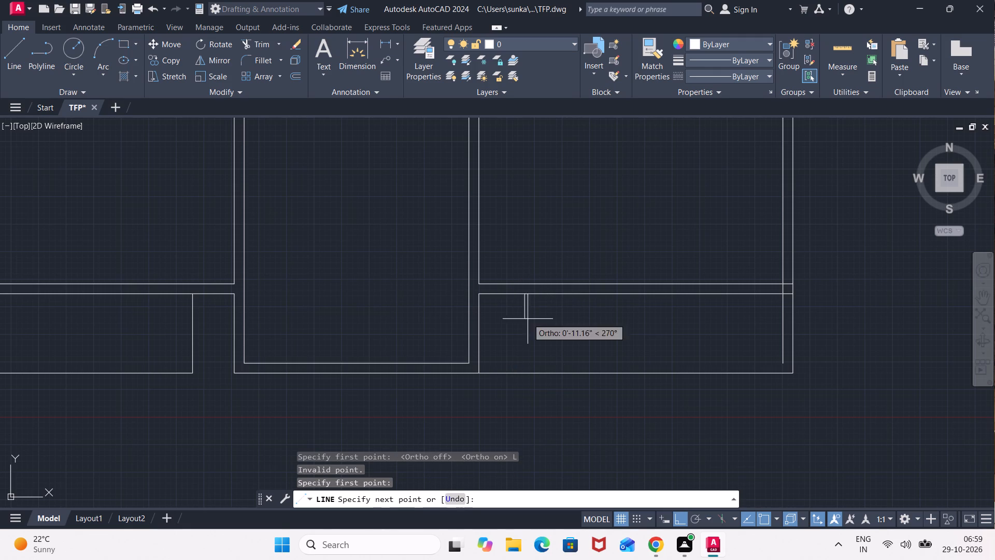
{"action": "left_click", "coordinate": [524, 372]}
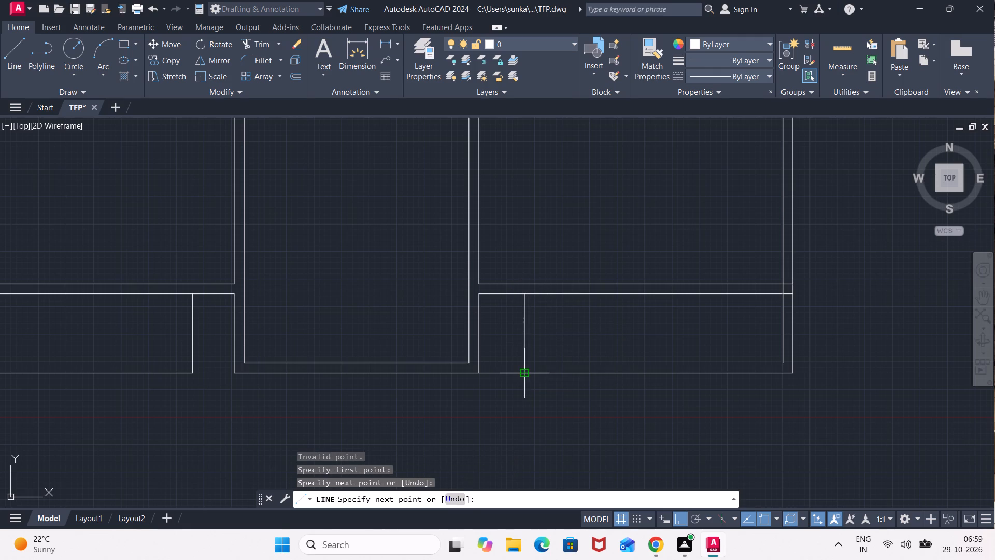
{"action": "key", "text": "Escape"}
Offset the new vertical line 8' to the right within the right bay.
{"action": "key", "text": "o"}
{"action": "key", "text": "Return"}
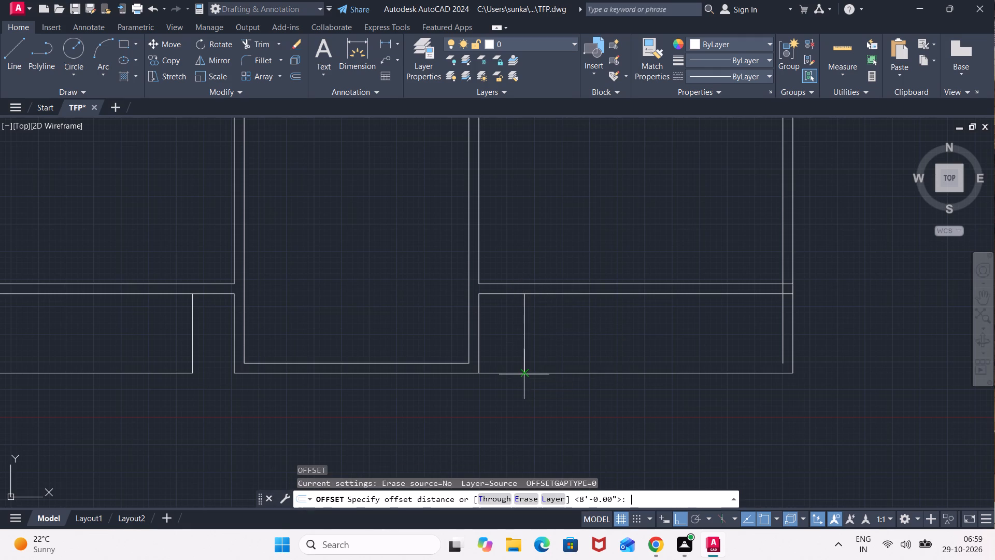
{"action": "key", "text": "Return"}
{"action": "left_click", "coordinate": [524, 348]}
{"action": "left_click_drag", "start_coordinate": [602, 346], "coordinate": [614, 346]}
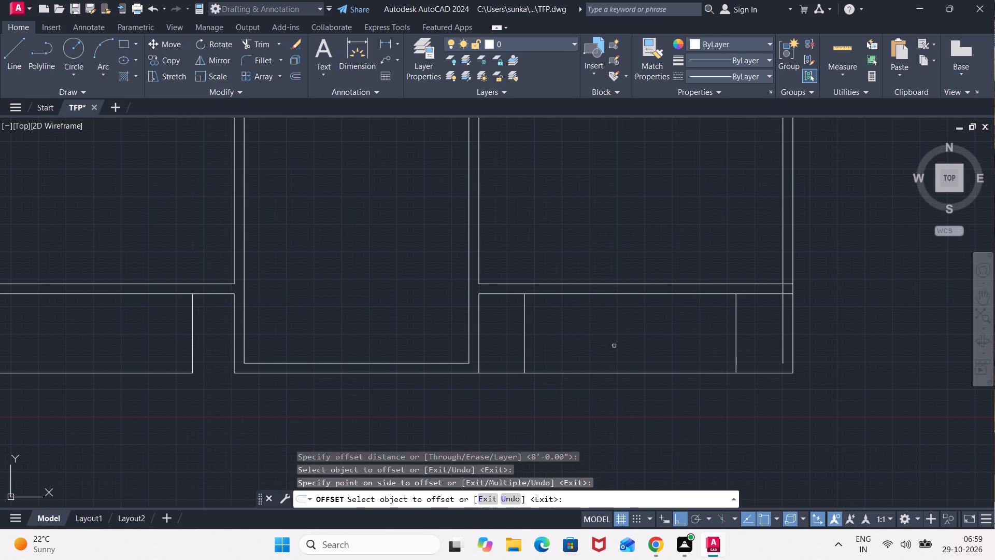
{"action": "key", "text": "Escape"}
Trim the bottom line on both sides of the right projection, the outer right wall below the setback, and the leftover corner segments.
{"action": "type", "text": "TR"}
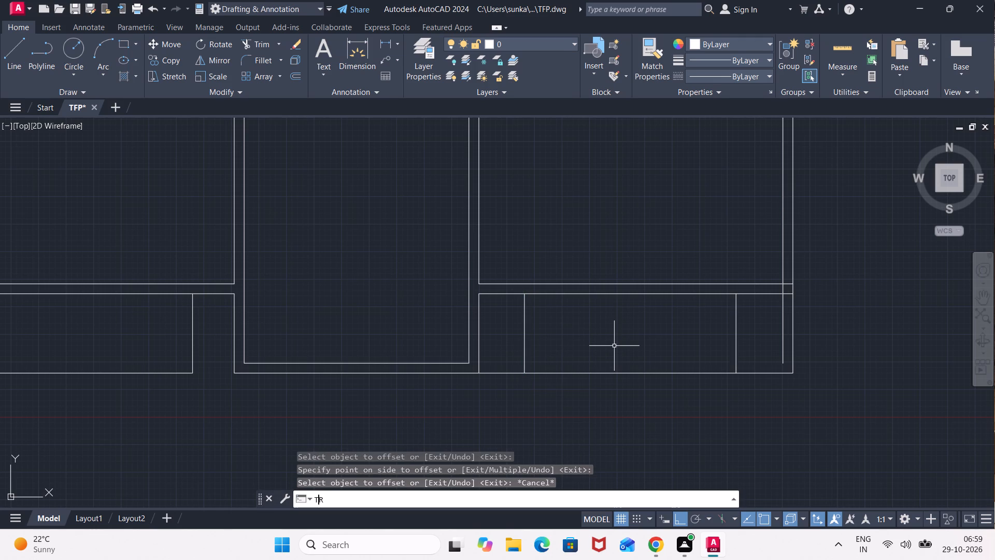
{"action": "key", "text": "Return"}
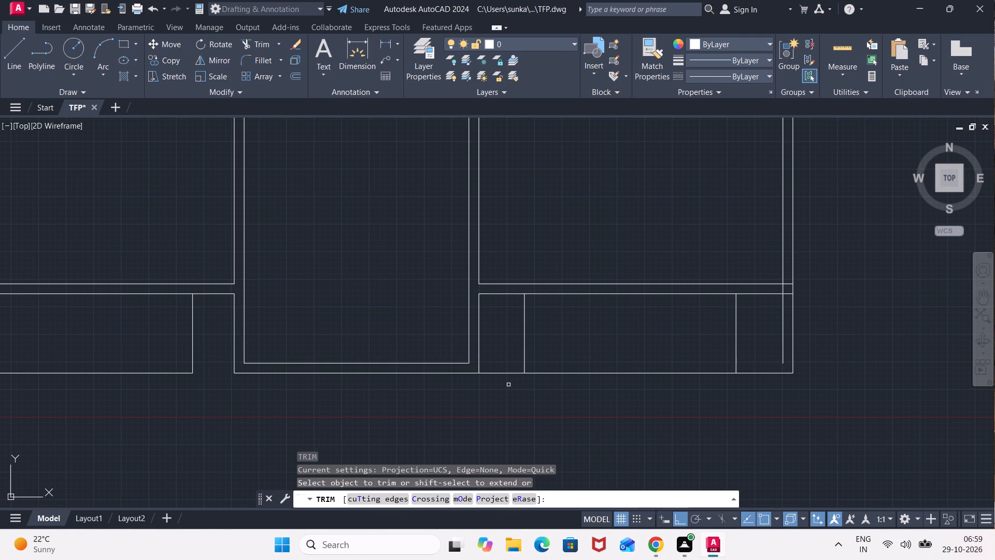
{"action": "left_click", "coordinate": [508, 385]}
{"action": "left_click", "coordinate": [501, 355]}
{"action": "left_click", "coordinate": [757, 384]}
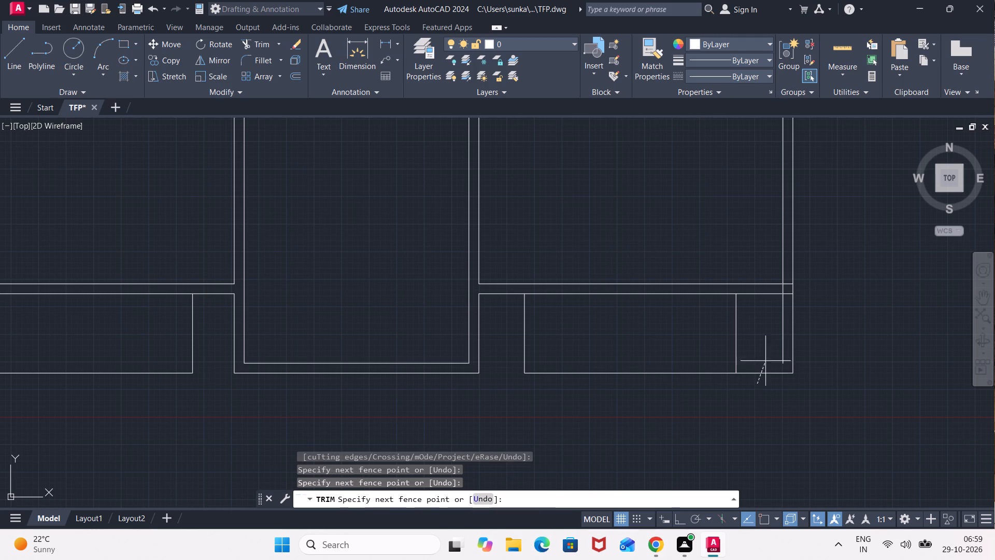
{"action": "left_click", "coordinate": [767, 353]}
{"action": "left_click", "coordinate": [805, 328]}
{"action": "left_click", "coordinate": [775, 331]}
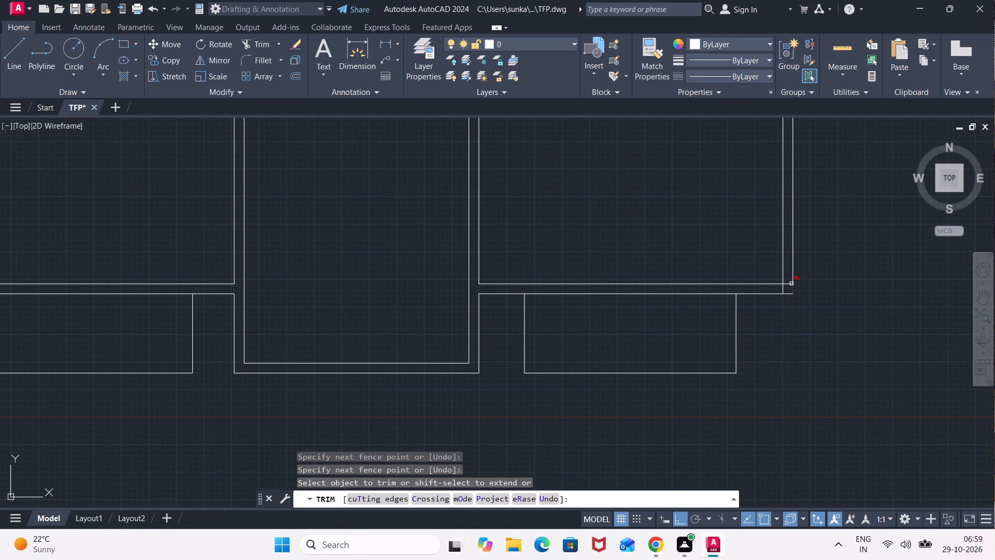
{"action": "left_click", "coordinate": [788, 283]}
{"action": "left_click", "coordinate": [783, 287]}
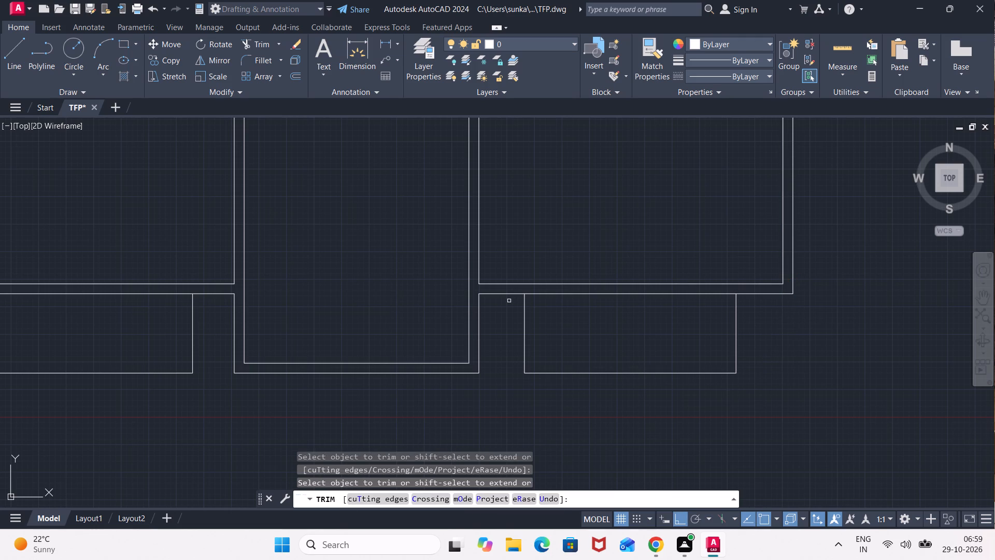
Trim the leftover segments where the lowest cross walls of the right and left bays meet the passage walls.
{"action": "scroll", "coordinate": [406, 229], "scroll_direction": "down", "scroll_amount": 3}
{"action": "middle_click_drag", "start_coordinate": [462, 200], "coordinate": [468, 327]}
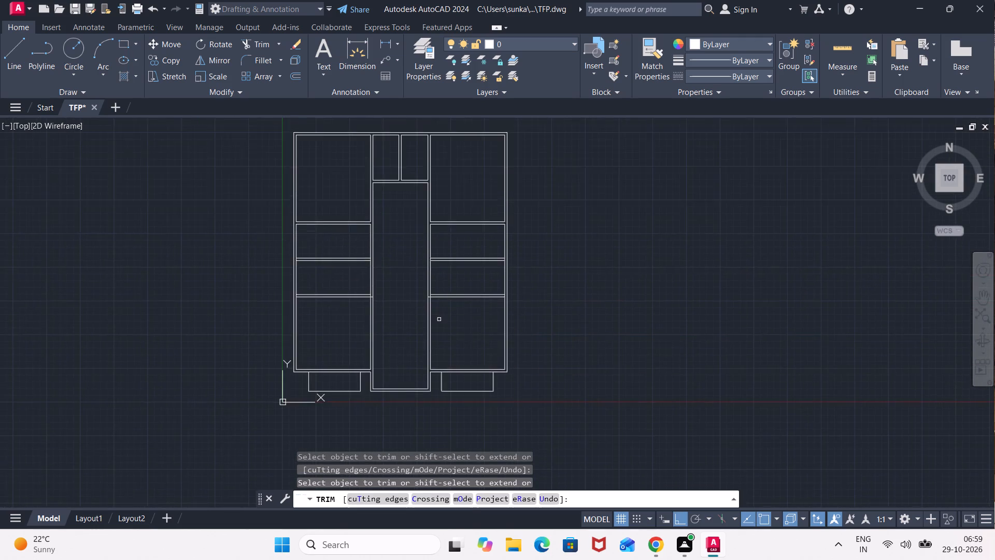
{"action": "scroll", "coordinate": [438, 312], "scroll_direction": "up", "scroll_amount": 3}
{"action": "left_click", "coordinate": [395, 256]}
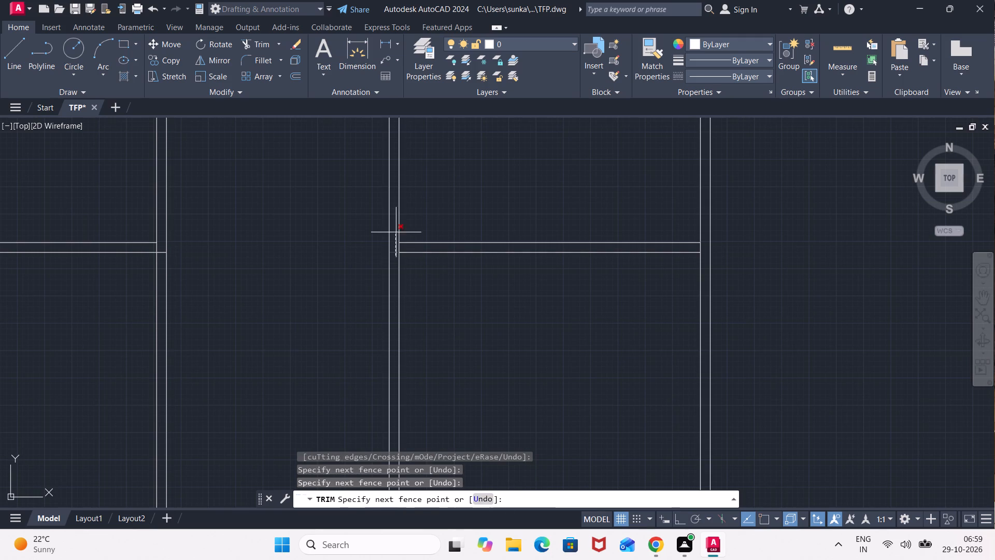
{"action": "left_click", "coordinate": [396, 229]}
{"action": "left_click", "coordinate": [395, 244]}
{"action": "left_click", "coordinate": [413, 250]}
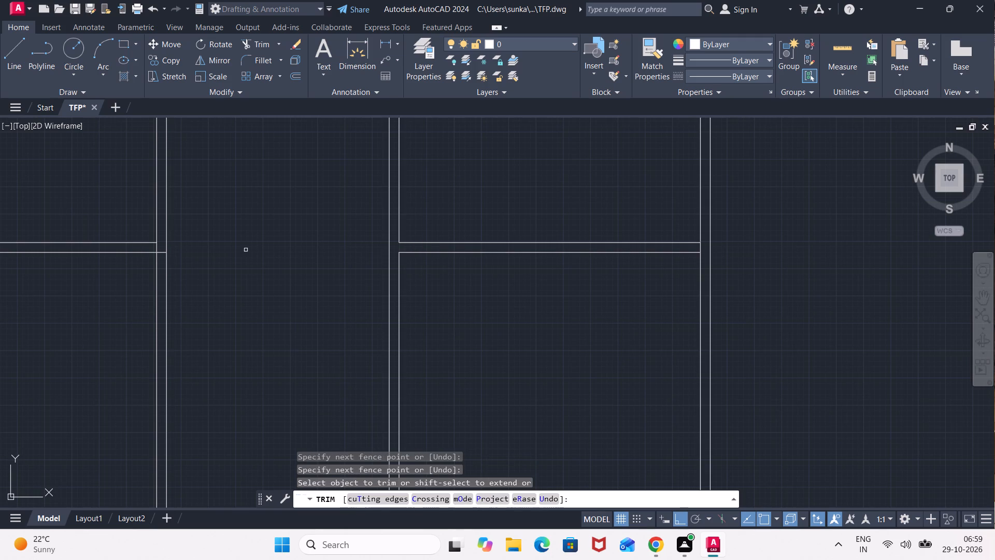
{"action": "middle_click_drag", "start_coordinate": [246, 250], "coordinate": [436, 246]}
{"action": "left_click", "coordinate": [354, 254]}
{"action": "left_click", "coordinate": [353, 239]}
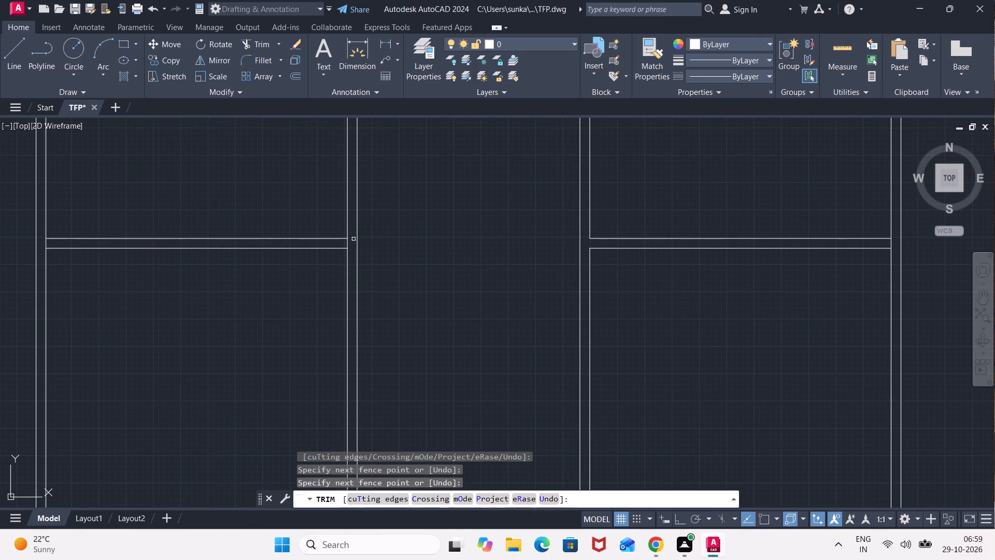
{"action": "left_click", "coordinate": [351, 243]}
{"action": "left_click", "coordinate": [342, 243]}
Trim the outer walls' inner lines between the lowest cross-wall lines in the left and right bays.
{"action": "middle_click_drag", "start_coordinate": [202, 275], "coordinate": [368, 283]}
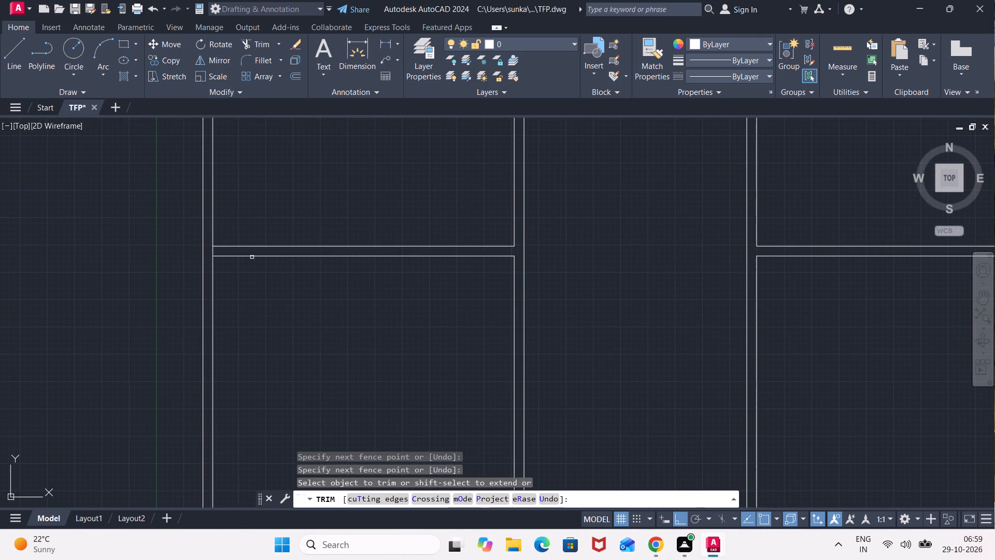
{"action": "scroll", "coordinate": [231, 251], "scroll_direction": "up", "scroll_amount": 1}
{"action": "left_click", "coordinate": [216, 251]}
{"action": "left_click", "coordinate": [192, 253]}
{"action": "scroll", "coordinate": [368, 204], "scroll_direction": "down", "scroll_amount": 3}
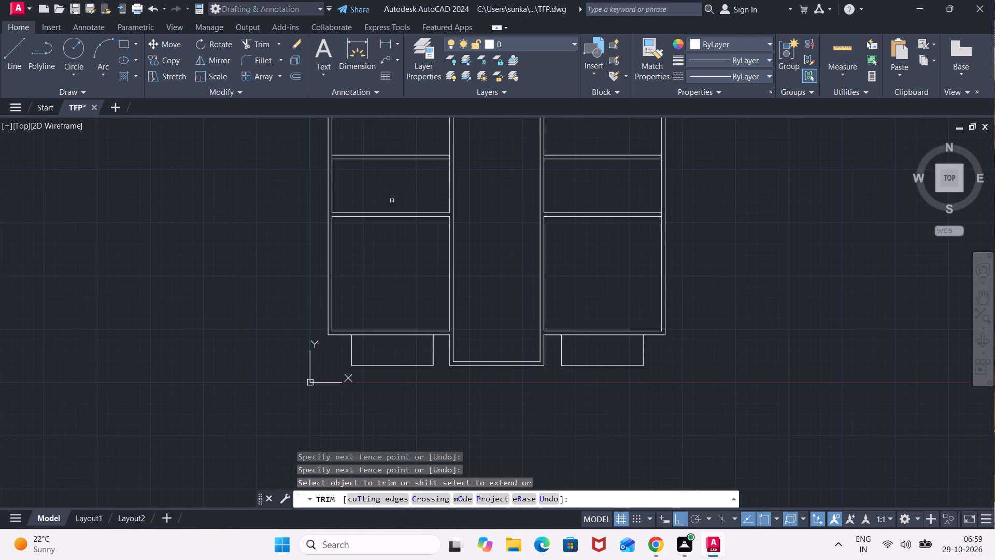
{"action": "middle_click_drag", "start_coordinate": [491, 194], "coordinate": [473, 258]}
{"action": "scroll", "coordinate": [561, 292], "scroll_direction": "up", "scroll_amount": 2}
{"action": "middle_click_drag", "start_coordinate": [731, 273], "coordinate": [472, 267]}
{"action": "scroll", "coordinate": [507, 249], "scroll_direction": "up", "scroll_amount": 2}
{"action": "left_click", "coordinate": [520, 249]}
{"action": "left_click", "coordinate": [502, 256]}
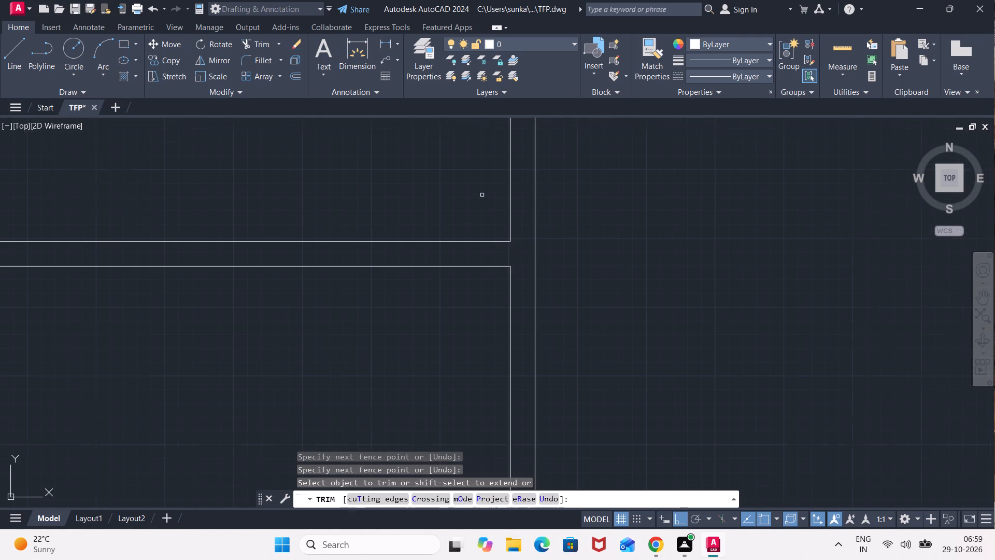
Trim the leftover wall segments at both ends of the right bay's middle cross wall and at its left-bay passage junction.
{"action": "scroll", "coordinate": [482, 195], "scroll_direction": "down", "scroll_amount": 2}
{"action": "middle_click_drag", "start_coordinate": [470, 181], "coordinate": [481, 363]}
{"action": "scroll", "coordinate": [514, 254], "scroll_direction": "up", "scroll_amount": 2}
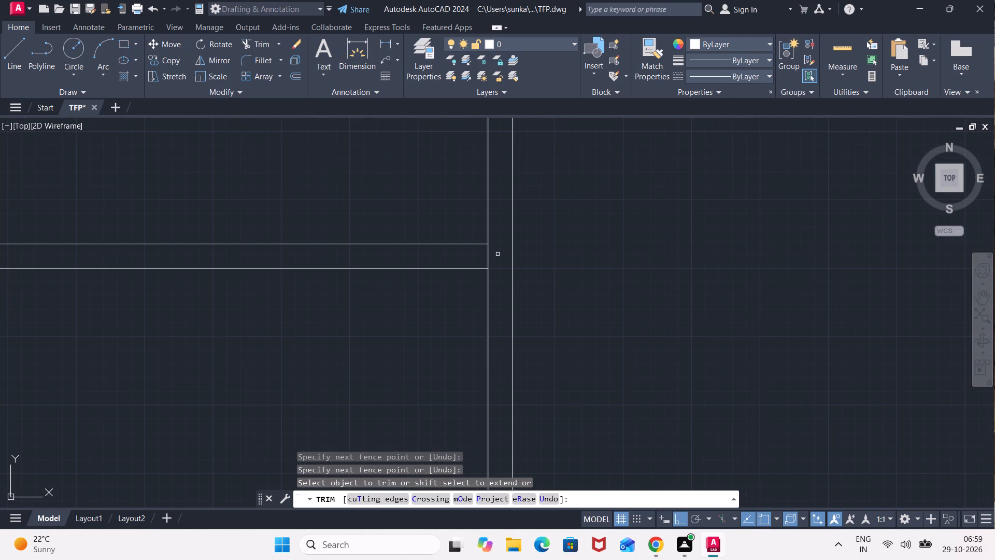
{"action": "left_click", "coordinate": [497, 254]}
{"action": "left_click", "coordinate": [479, 257]}
{"action": "scroll", "coordinate": [210, 346], "scroll_direction": "down", "scroll_amount": 3}
{"action": "middle_click_drag", "start_coordinate": [197, 346], "coordinate": [434, 368]}
{"action": "scroll", "coordinate": [337, 340], "scroll_direction": "up", "scroll_amount": 3}
{"action": "left_click", "coordinate": [316, 363]}
{"action": "left_click", "coordinate": [290, 365]}
{"action": "scroll", "coordinate": [435, 241], "scroll_direction": "down", "scroll_amount": 1}
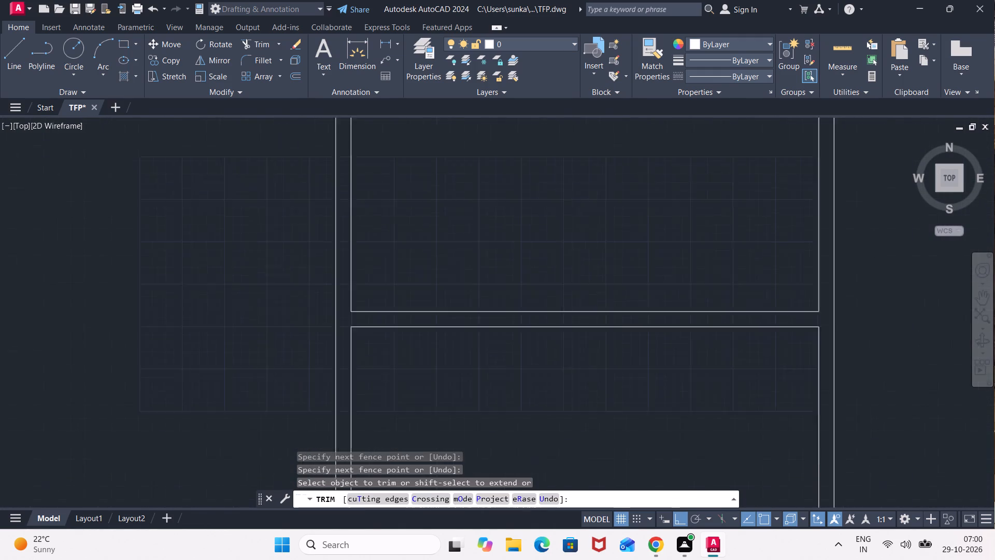
{"action": "scroll", "coordinate": [435, 241], "scroll_direction": "down", "scroll_amount": 1}
{"action": "middle_click_drag", "start_coordinate": [460, 227], "coordinate": [468, 293]}
{"action": "scroll", "coordinate": [253, 292], "scroll_direction": "down", "scroll_amount": 1}
{"action": "middle_click_drag", "start_coordinate": [246, 297], "coordinate": [338, 265]}
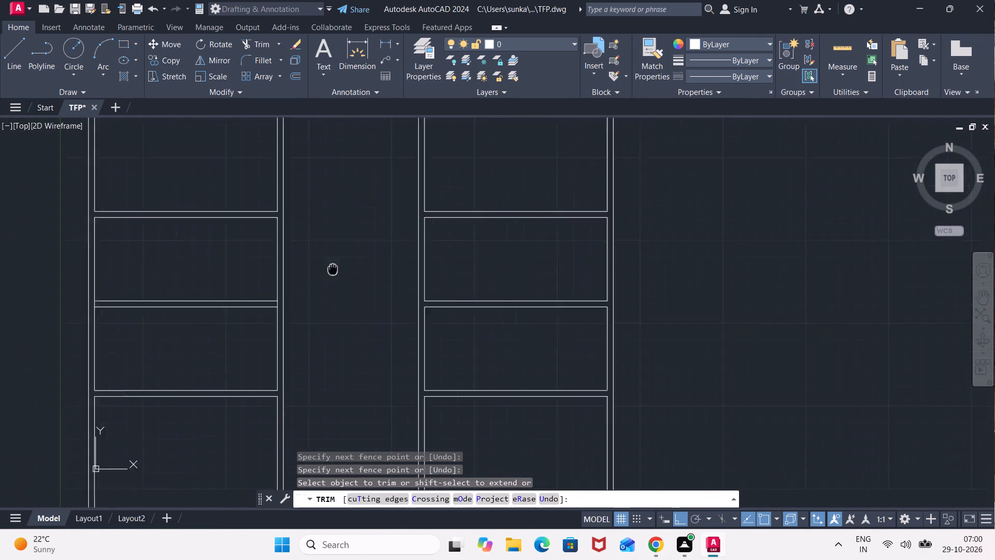
{"action": "middle_click_drag", "start_coordinate": [338, 265], "coordinate": [426, 217]}
{"action": "scroll", "coordinate": [388, 255], "scroll_direction": "up", "scroll_amount": 2}
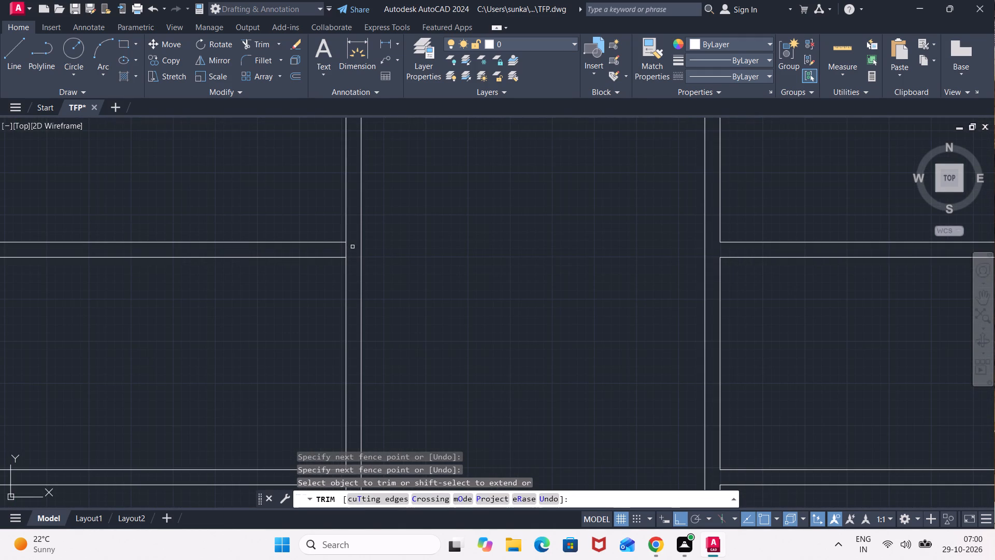
{"action": "left_click", "coordinate": [352, 247]}
{"action": "left_click", "coordinate": [335, 250]}
{"action": "scroll", "coordinate": [462, 248], "scroll_direction": "down", "scroll_amount": 3}
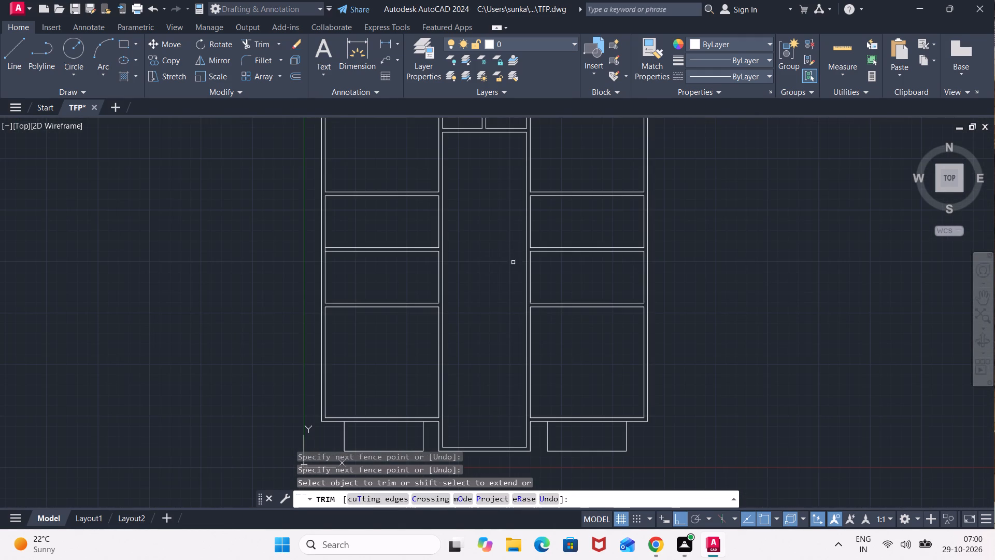
{"action": "scroll", "coordinate": [614, 256], "scroll_direction": "up", "scroll_amount": 1}
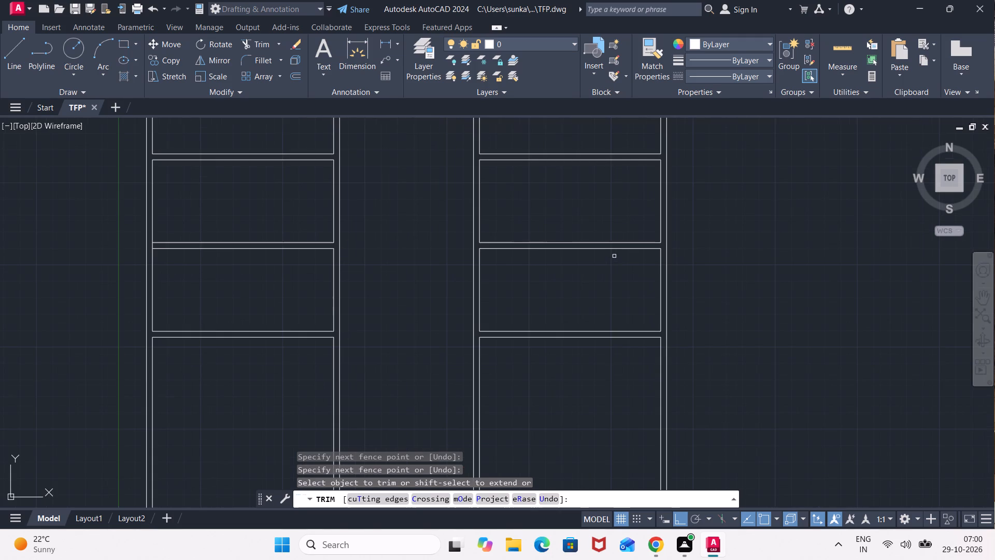
{"action": "key", "text": "Escape"}
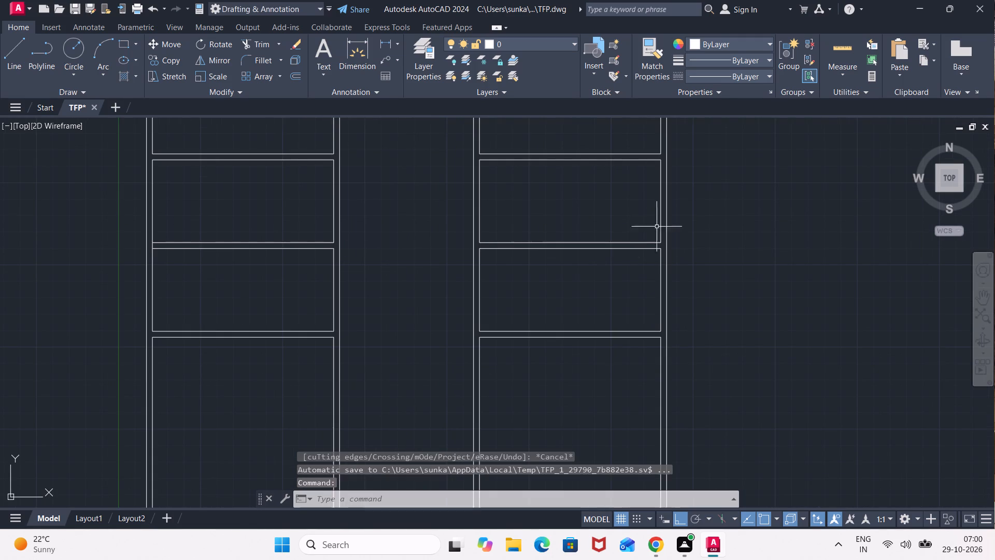
Stretch the right outer wall's inner line down across the middle cross wall to that wall's lower line.
{"action": "scroll", "coordinate": [674, 207], "scroll_direction": "up", "scroll_amount": 2}
{"action": "left_click", "coordinate": [637, 242]}
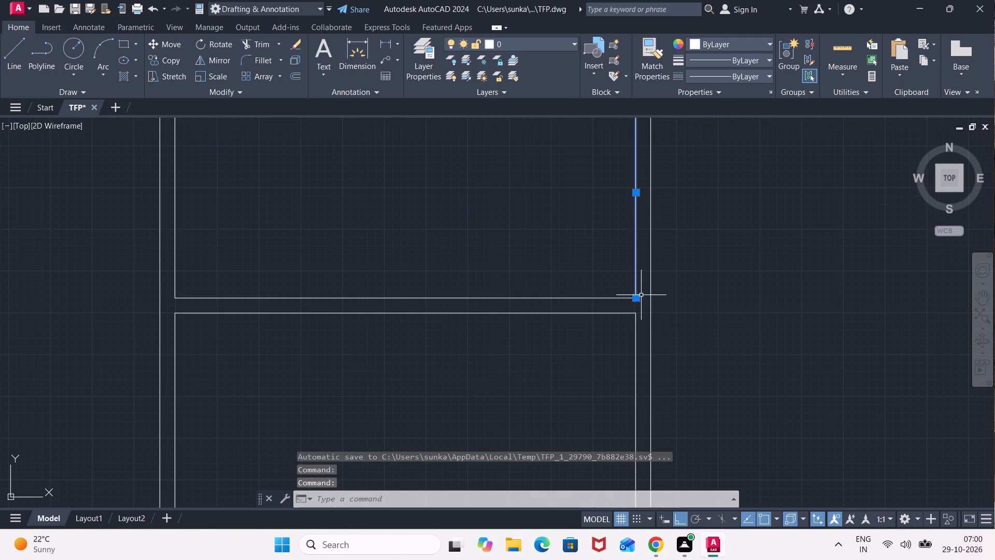
{"action": "left_click", "coordinate": [638, 299]}
{"action": "left_click", "coordinate": [636, 313]}
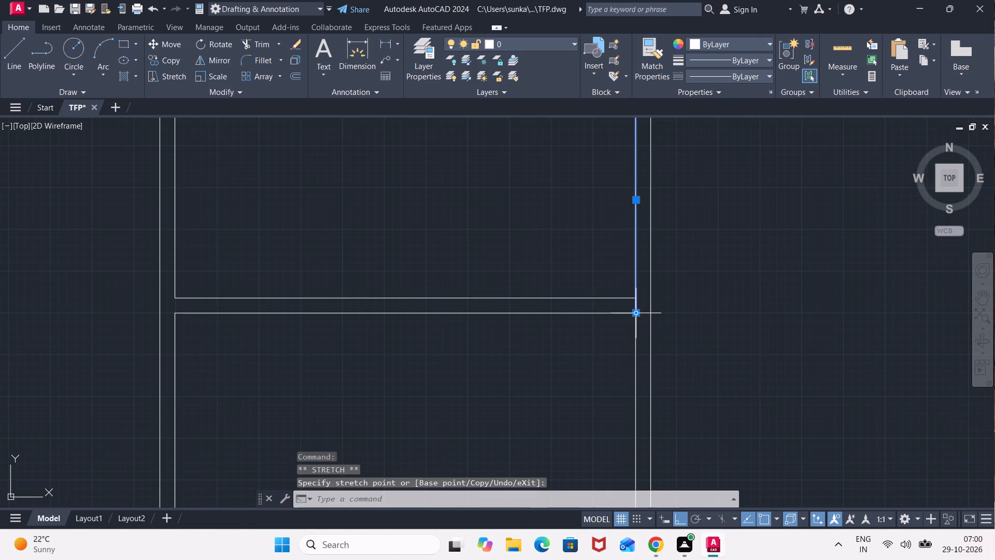
{"action": "scroll", "coordinate": [540, 359], "scroll_direction": "down", "scroll_amount": 2}
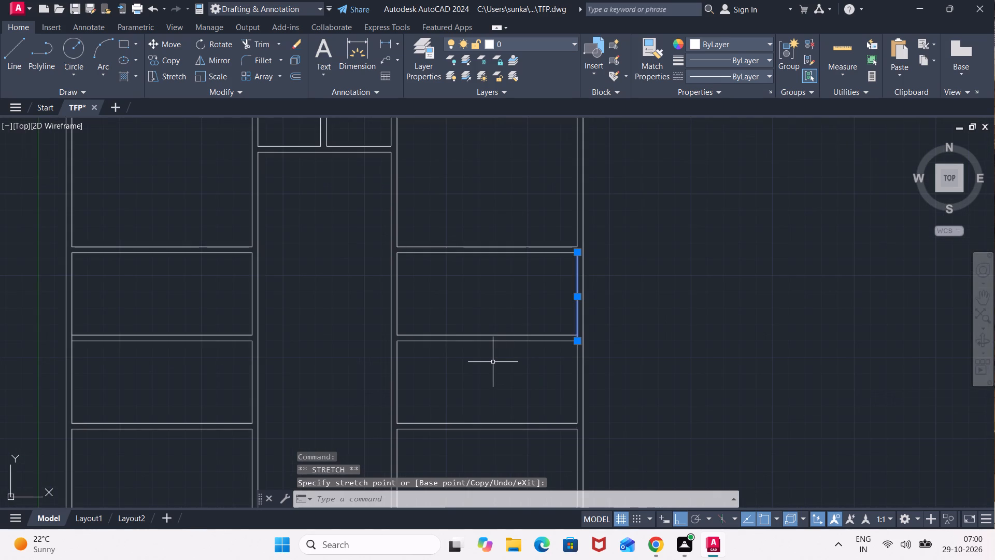
{"action": "key", "text": "Escape"}
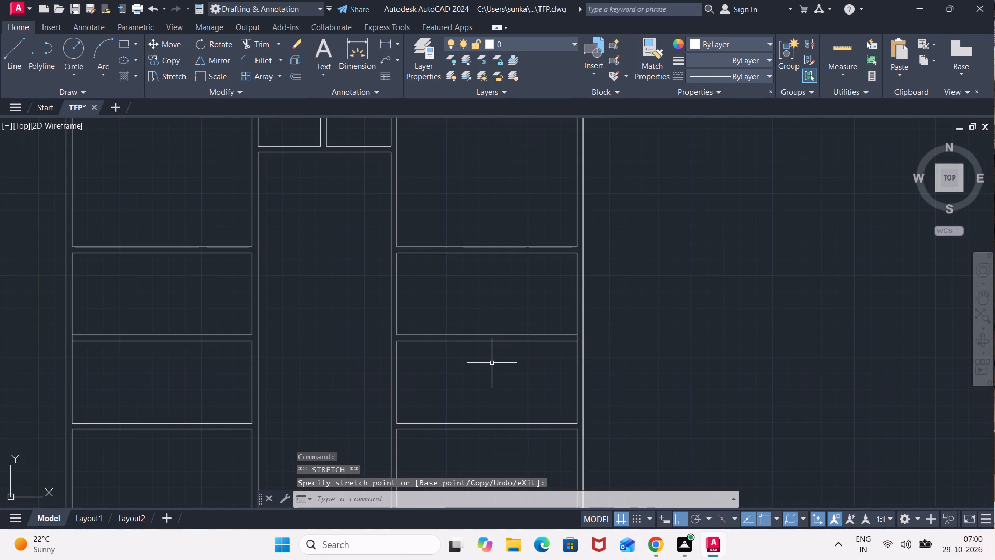
Offset the outer walls' inner lines 6'7" inward across the two middle rooms of the right and left bays.
{"action": "key", "text": "o"}
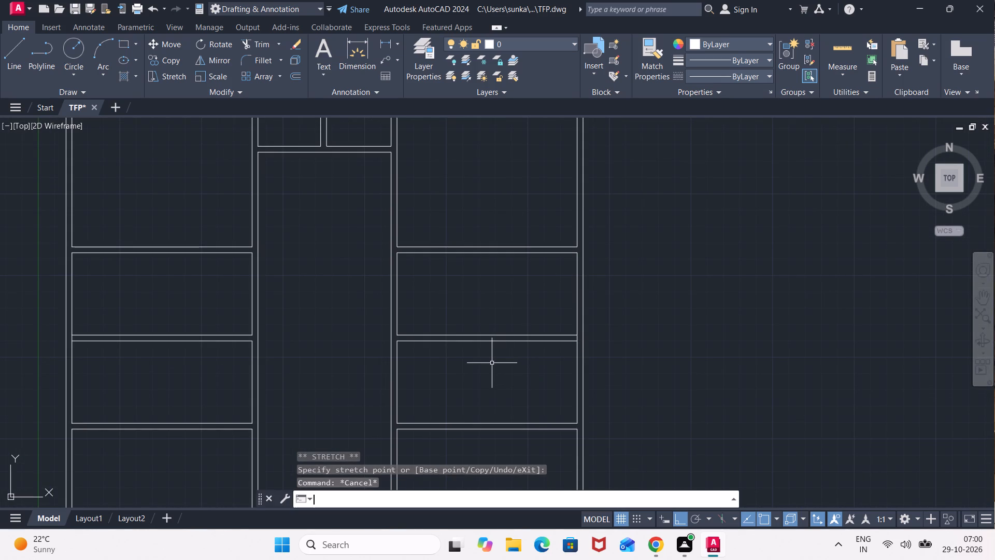
{"action": "key", "text": "Return"}
{"action": "key", "text": "6"}
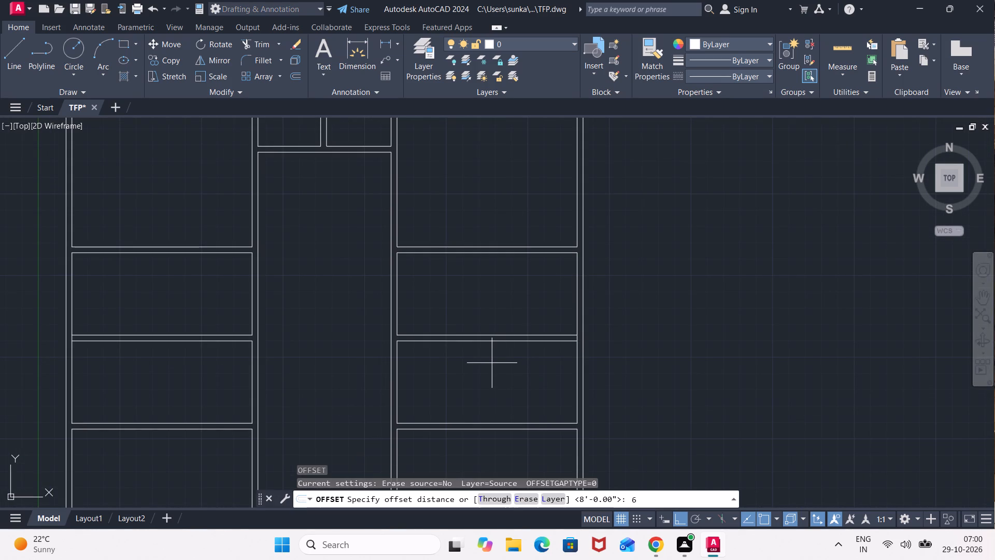
{"action": "type", "text": "'7\""}
{"action": "key", "text": "Return"}
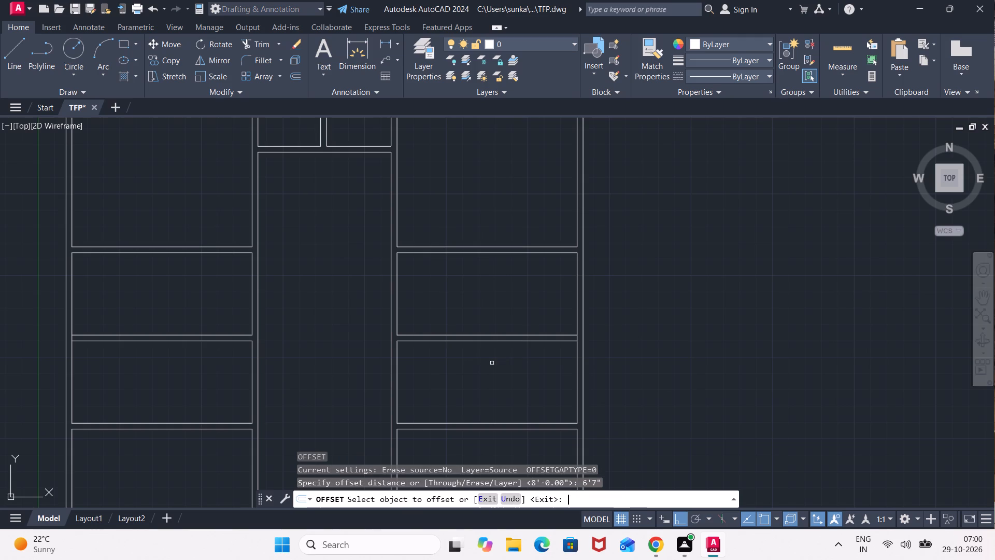
{"action": "left_click", "coordinate": [576, 361]}
{"action": "left_click", "coordinate": [519, 371]}
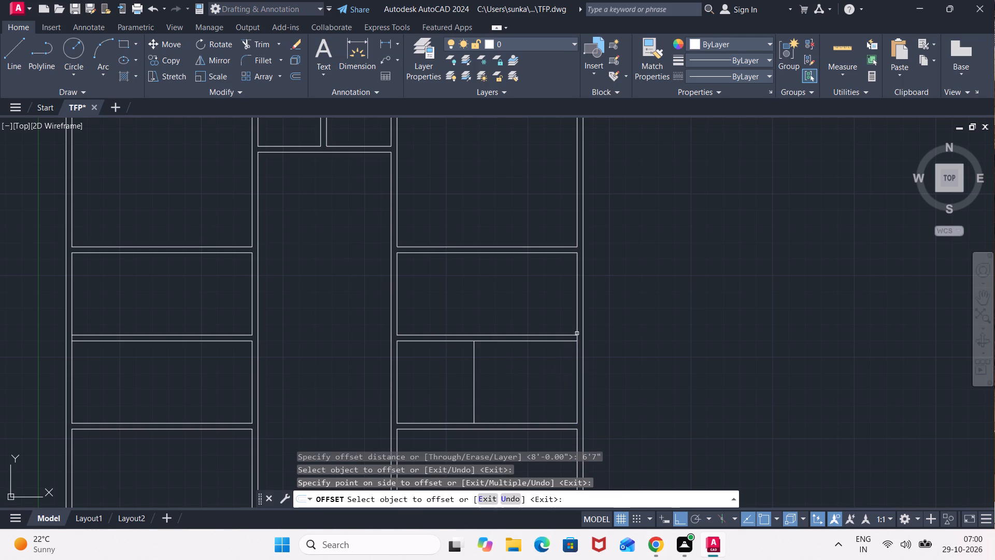
{"action": "left_click", "coordinate": [574, 317]}
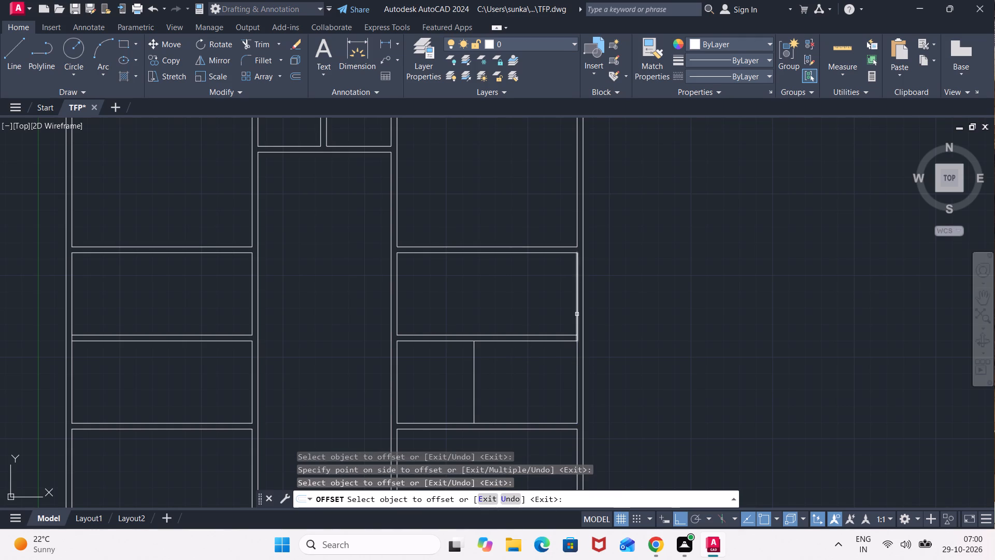
{"action": "left_click", "coordinate": [577, 314]}
{"action": "left_click", "coordinate": [514, 315]}
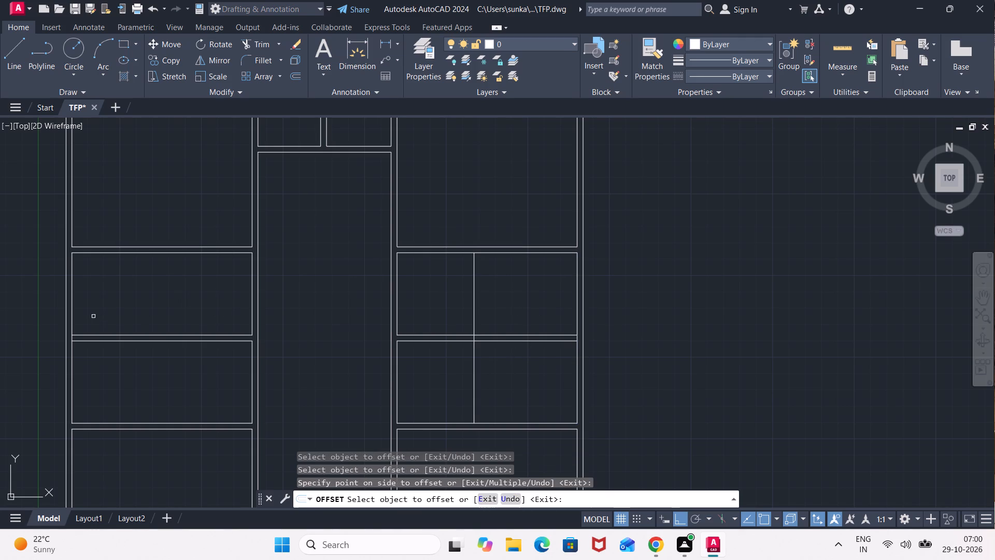
{"action": "left_click", "coordinate": [71, 320]}
{"action": "left_click", "coordinate": [228, 318]}
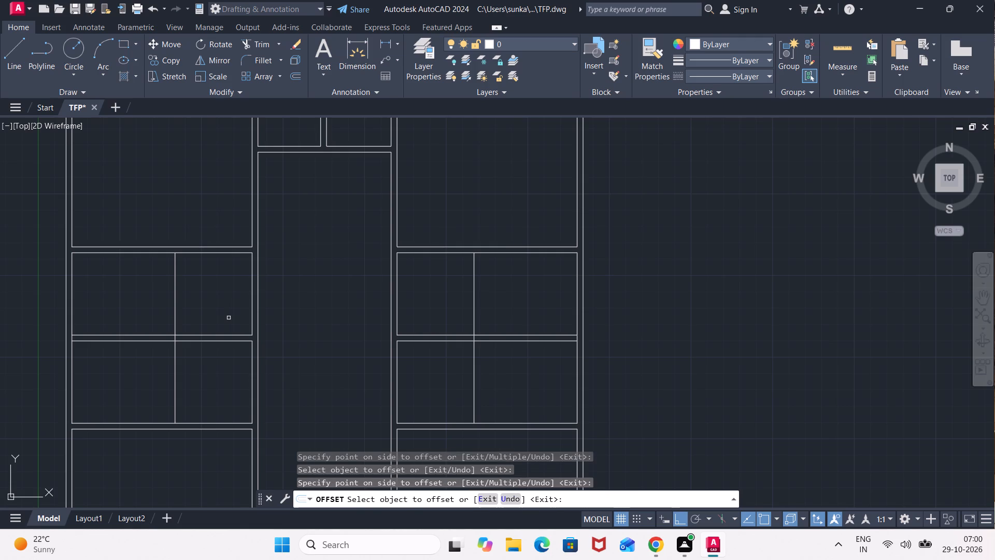
Offset the new partition lines 4.5" toward the central passage in both bays.
{"action": "key", "text": "space"}
{"action": "key", "text": "space"}
{"action": "type", "text": "4.5\""}
{"action": "key", "text": "Return"}
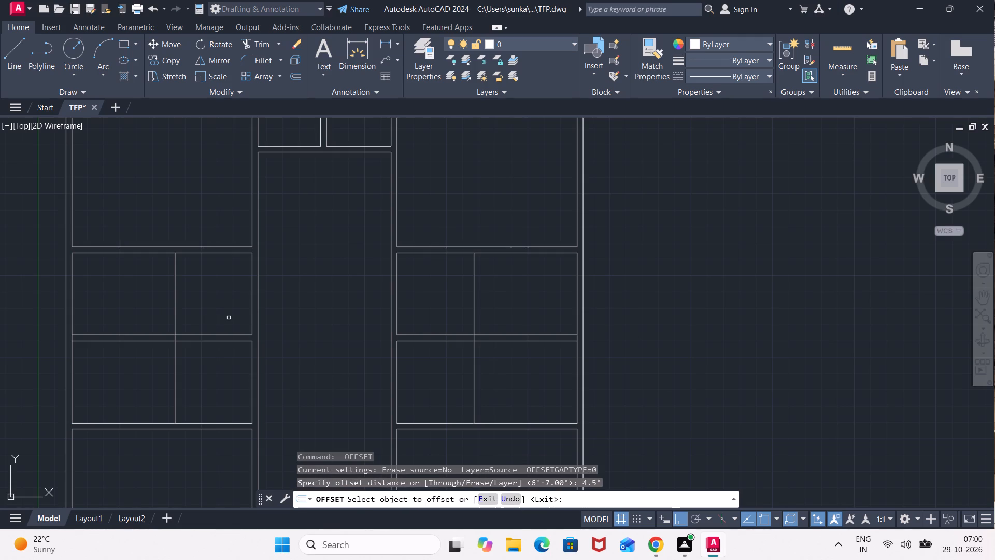
{"action": "left_click", "coordinate": [175, 316]}
{"action": "left_click", "coordinate": [247, 315]}
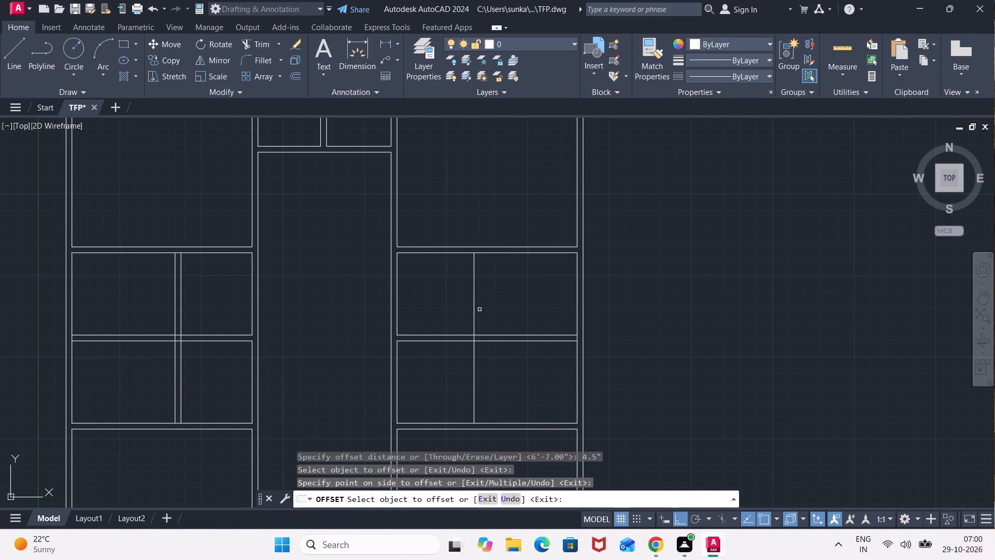
{"action": "left_click", "coordinate": [474, 312]}
{"action": "left_click", "coordinate": [433, 312]}
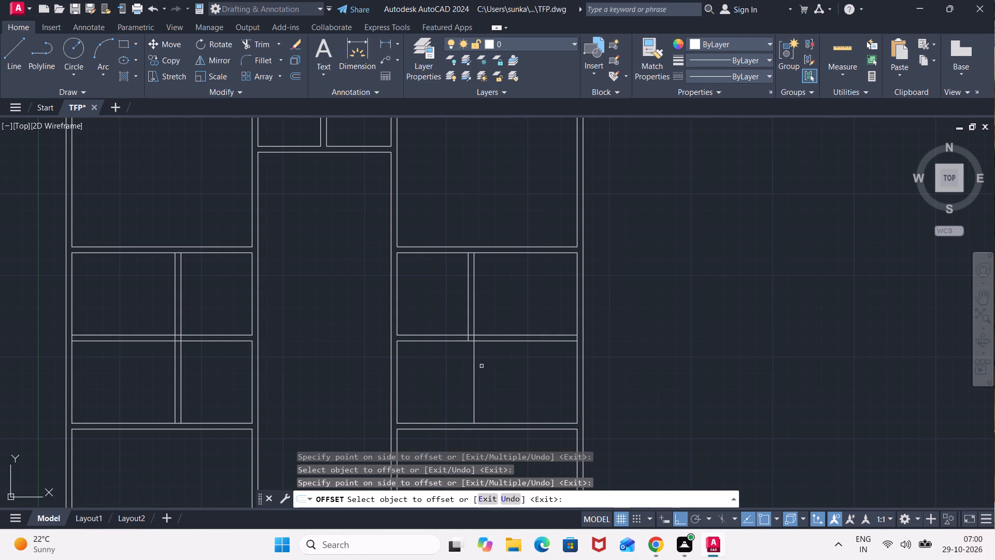
{"action": "left_click", "coordinate": [474, 370]}
{"action": "left_click", "coordinate": [425, 374]}
{"action": "key", "text": "Escape"}
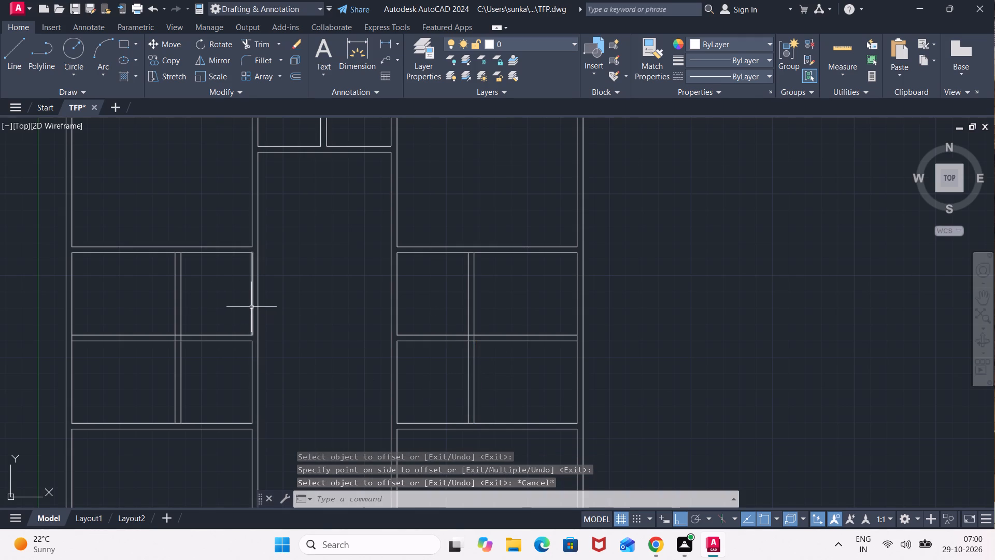
Stretch the left bay's cross-wall lines above and below the two middle rooms to the passage wall's passage-side line.
{"action": "scroll", "coordinate": [250, 263], "scroll_direction": "up", "scroll_amount": 2}
{"action": "left_click", "coordinate": [234, 237]}
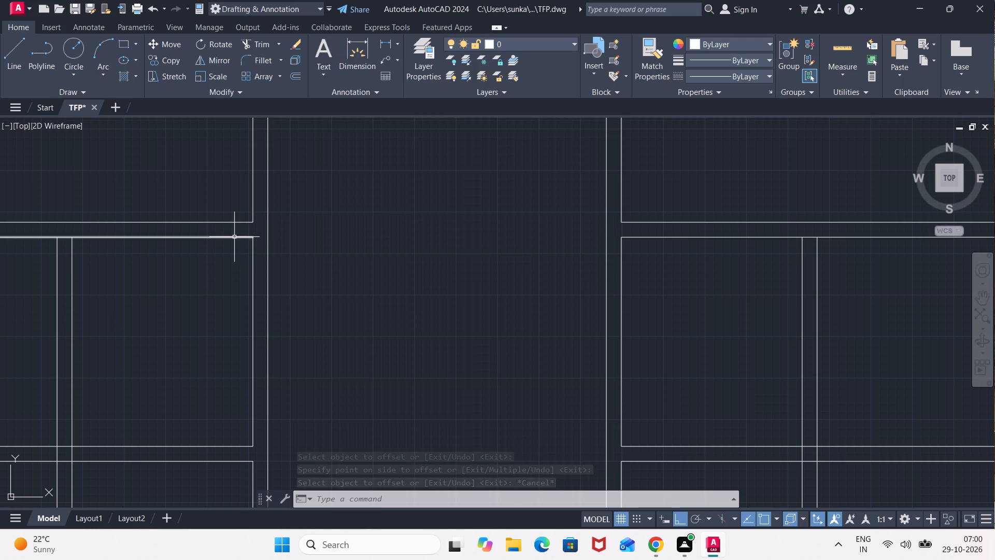
{"action": "left_click", "coordinate": [255, 237]}
{"action": "left_click", "coordinate": [273, 241]}
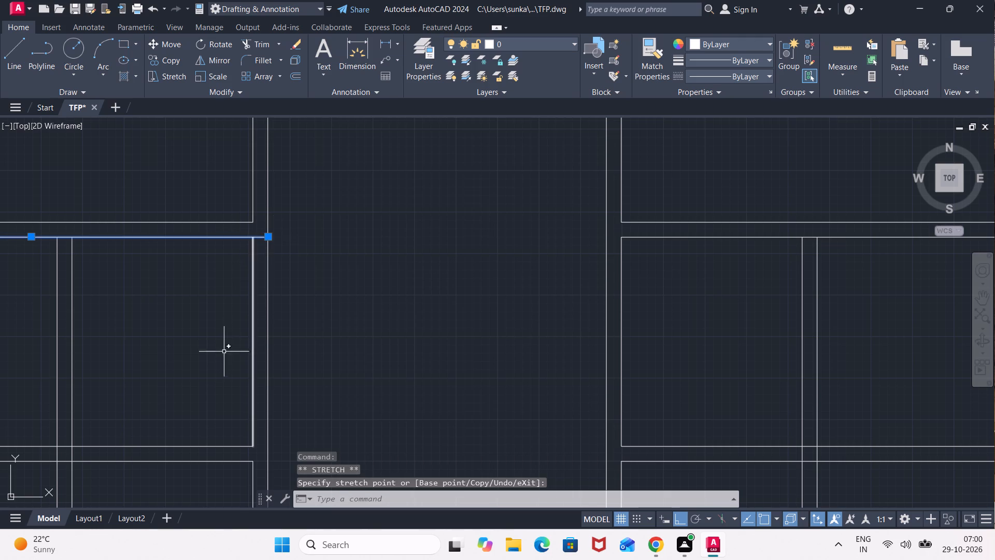
{"action": "middle_click_drag", "start_coordinate": [223, 353], "coordinate": [221, 161]}
{"action": "middle_click_drag", "start_coordinate": [297, 404], "coordinate": [292, 291]}
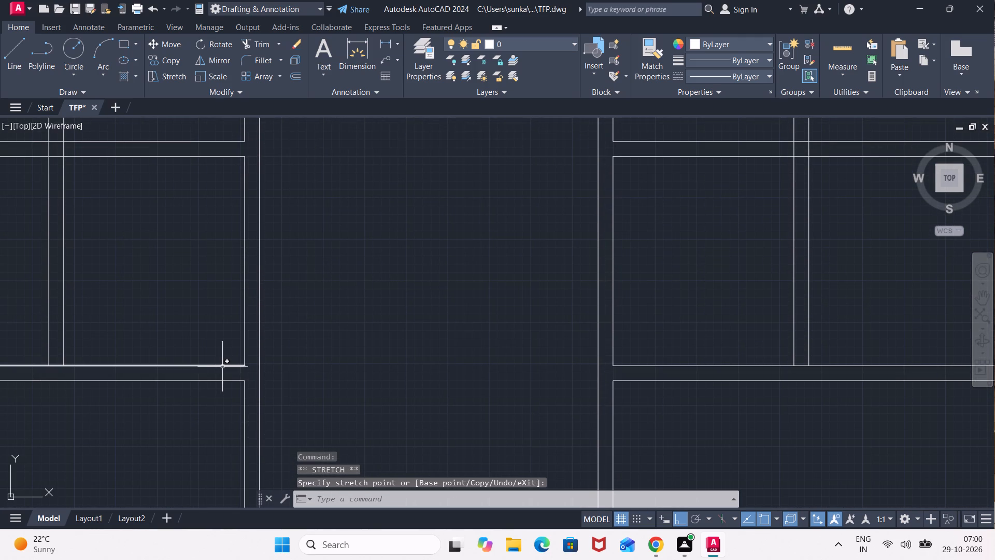
{"action": "left_click", "coordinate": [222, 367]}
{"action": "left_click", "coordinate": [246, 366]}
{"action": "left_click", "coordinate": [261, 366]}
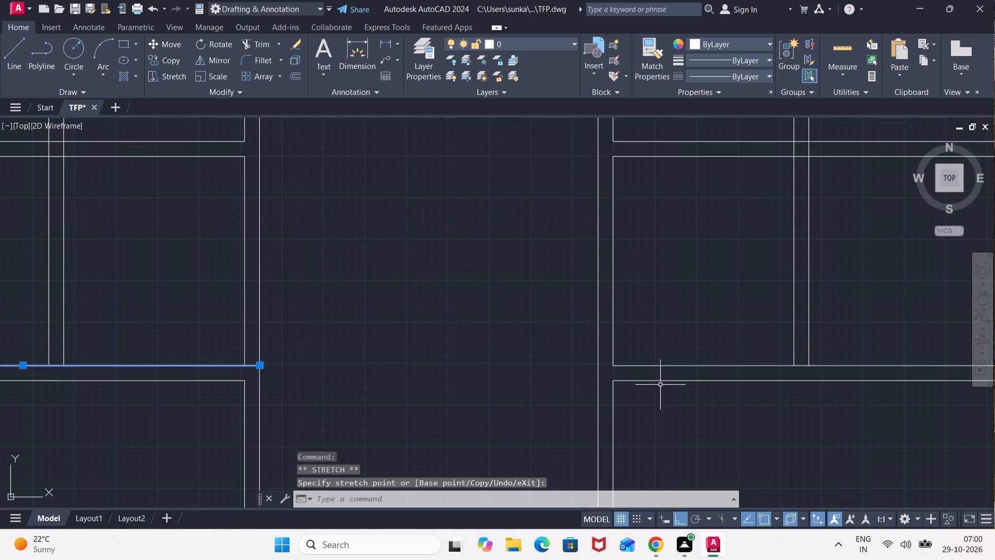
Stretch the right bay's cross-wall lines below and above the two middle rooms to the passage wall's passage-side line.
{"action": "left_click", "coordinate": [665, 365]}
{"action": "left_click", "coordinate": [614, 365]}
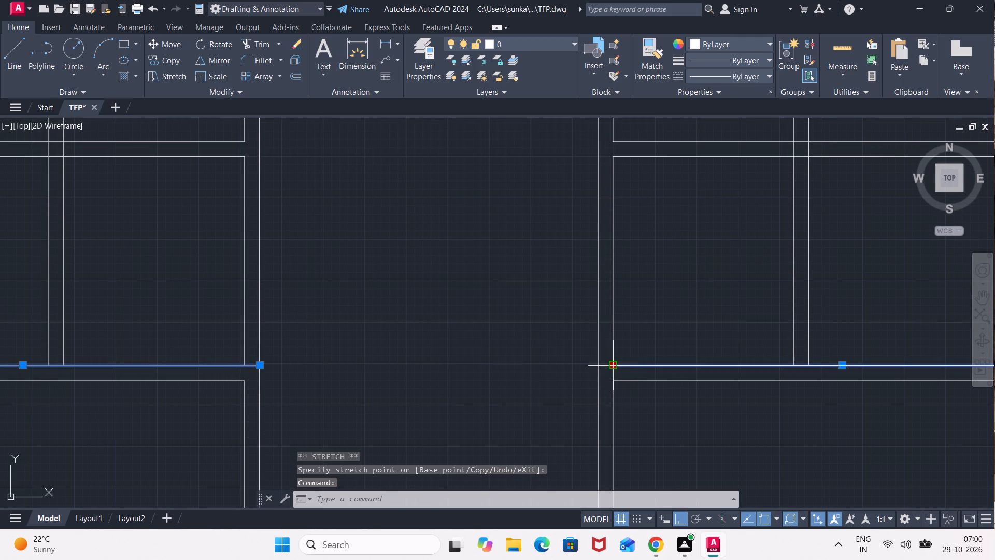
{"action": "left_click", "coordinate": [599, 365]}
{"action": "middle_click_drag", "start_coordinate": [648, 286], "coordinate": [635, 417]}
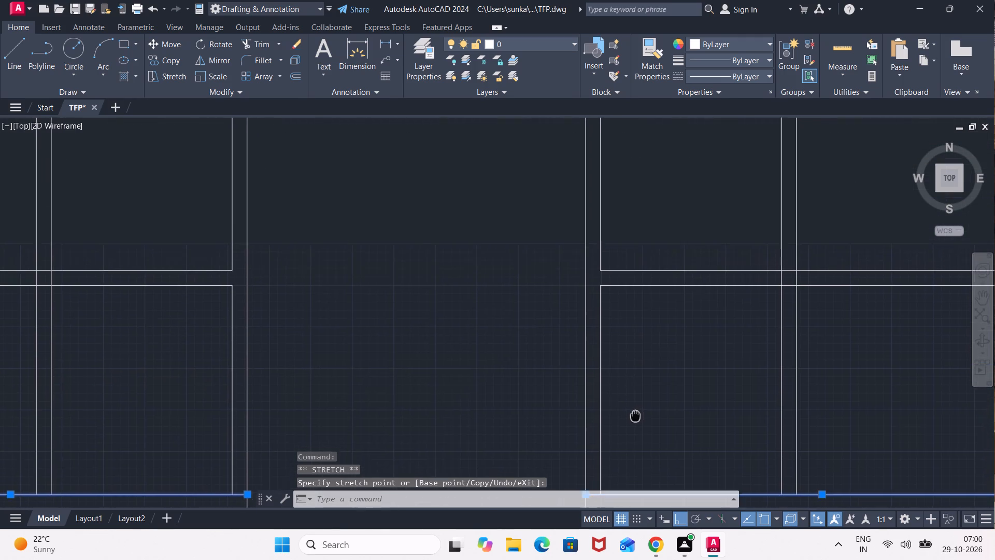
{"action": "middle_click_drag", "start_coordinate": [635, 417], "coordinate": [634, 423]}
{"action": "scroll", "coordinate": [629, 218], "scroll_direction": "down", "scroll_amount": 1}
{"action": "middle_click_drag", "start_coordinate": [640, 212], "coordinate": [628, 312]}
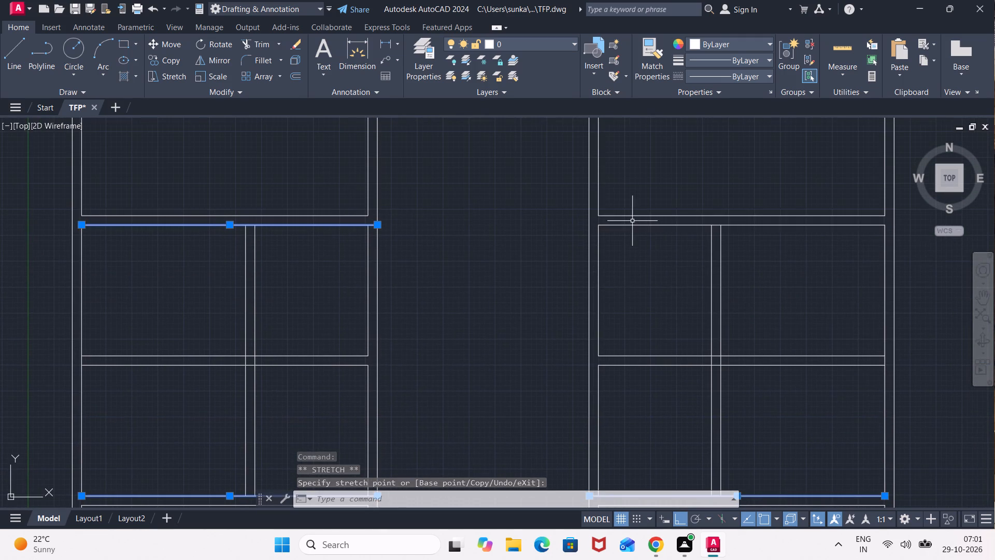
{"action": "left_click", "coordinate": [623, 227]}
{"action": "left_click", "coordinate": [601, 225]}
{"action": "left_click", "coordinate": [592, 226]}
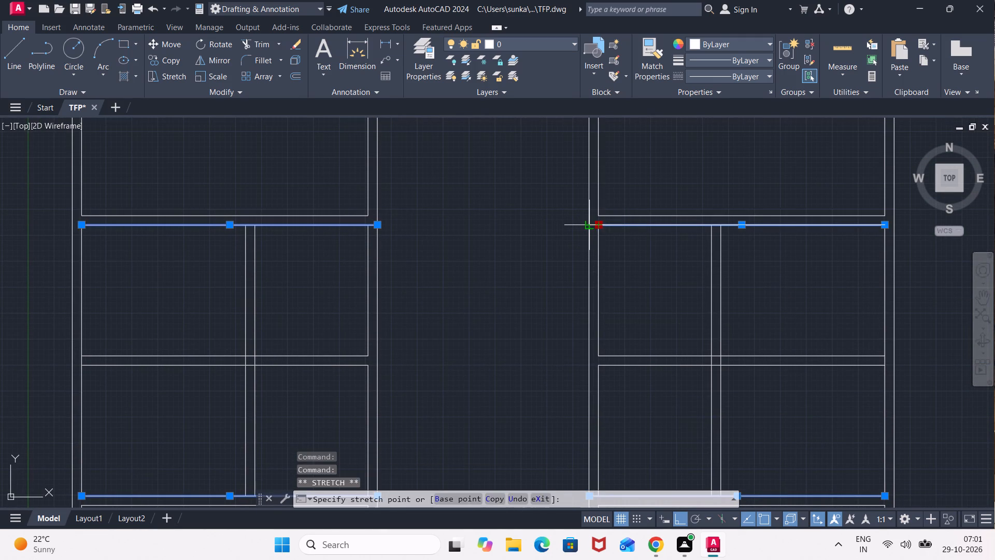
{"action": "key", "text": "Escape"}
{"action": "key", "text": "Escape"}
{"action": "key", "text": "Escape"}
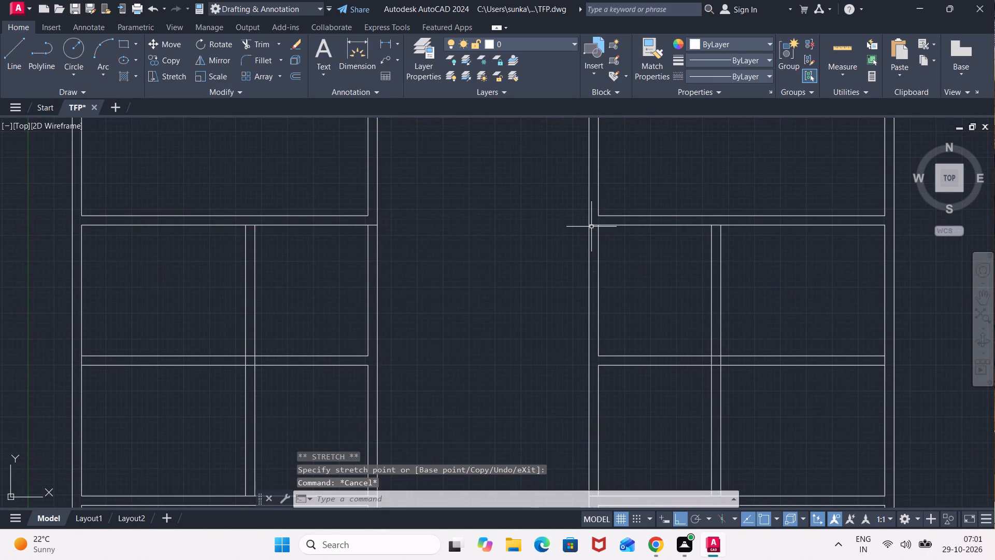
Trim the passage-side wall lines beside the middle rooms and the room-side lines above the middle cross wall in both bays.
{"action": "type", "text": "TR"}
{"action": "key", "text": "Return"}
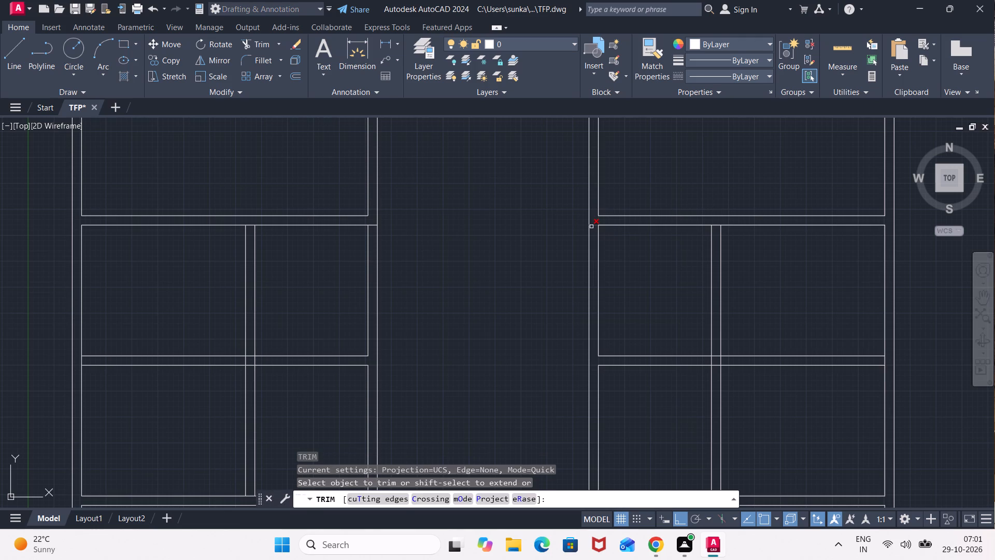
{"action": "left_click", "coordinate": [634, 263]}
{"action": "left_click", "coordinate": [563, 307]}
{"action": "left_click", "coordinate": [392, 300]}
{"action": "left_click", "coordinate": [340, 324]}
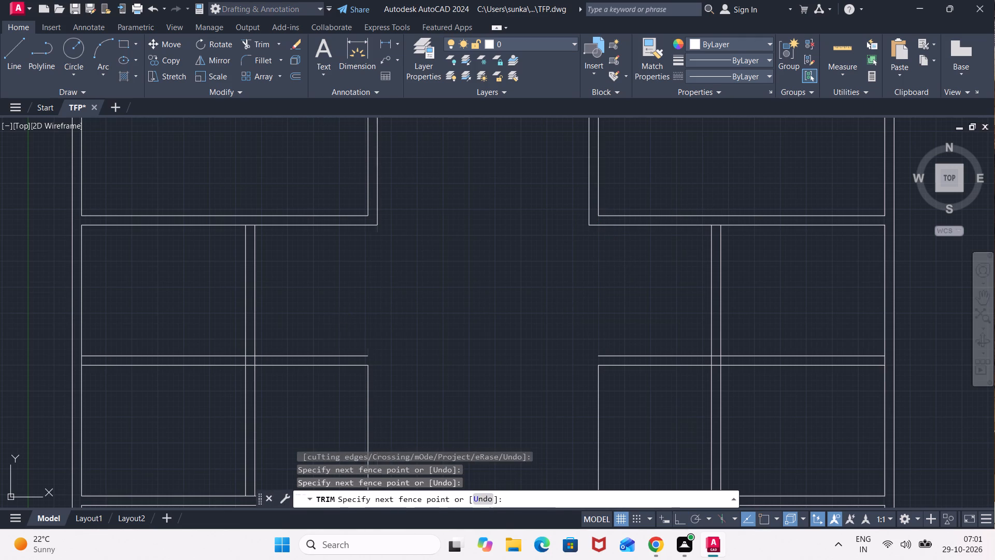
Trim the left bay's middle cross-wall lines back to the partition and remove the leftover wall line on the passage side.
{"action": "left_click", "coordinate": [335, 333]}
{"action": "left_click", "coordinate": [294, 404]}
{"action": "middle_click_drag", "start_coordinate": [301, 400], "coordinate": [295, 276]}
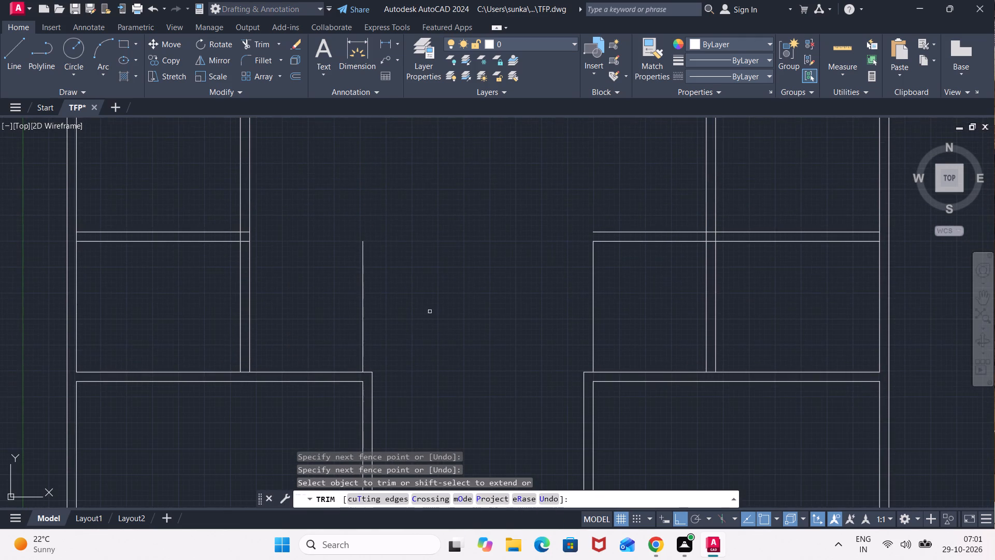
{"action": "left_click", "coordinate": [425, 311]}
{"action": "left_click", "coordinate": [305, 317]}
Trim the right bay's leftover passage-side wall line and cut its middle cross-wall lines back to the partition.
{"action": "left_click", "coordinate": [634, 278]}
{"action": "left_click", "coordinate": [530, 314]}
{"action": "left_click_drag", "start_coordinate": [656, 183], "coordinate": [650, 221]}
{"action": "left_click", "coordinate": [604, 304]}
{"action": "left_click_drag", "start_coordinate": [635, 259], "coordinate": [635, 245]}
{"action": "left_click_drag", "start_coordinate": [634, 260], "coordinate": [633, 245]}
{"action": "left_click", "coordinate": [633, 194]}
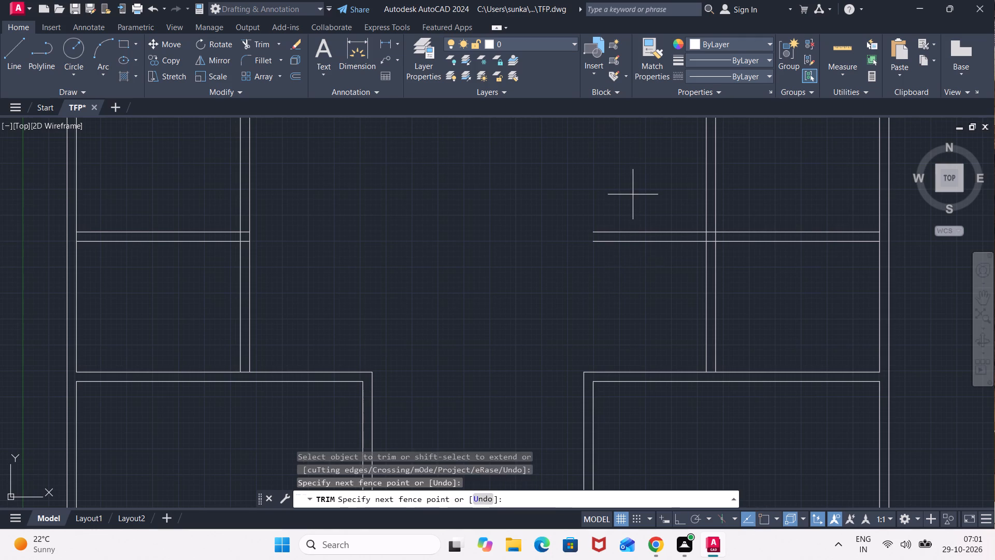
{"action": "left_click_drag", "start_coordinate": [635, 216], "coordinate": [632, 258]}
{"action": "left_click", "coordinate": [638, 235]}
{"action": "left_click", "coordinate": [646, 208]}
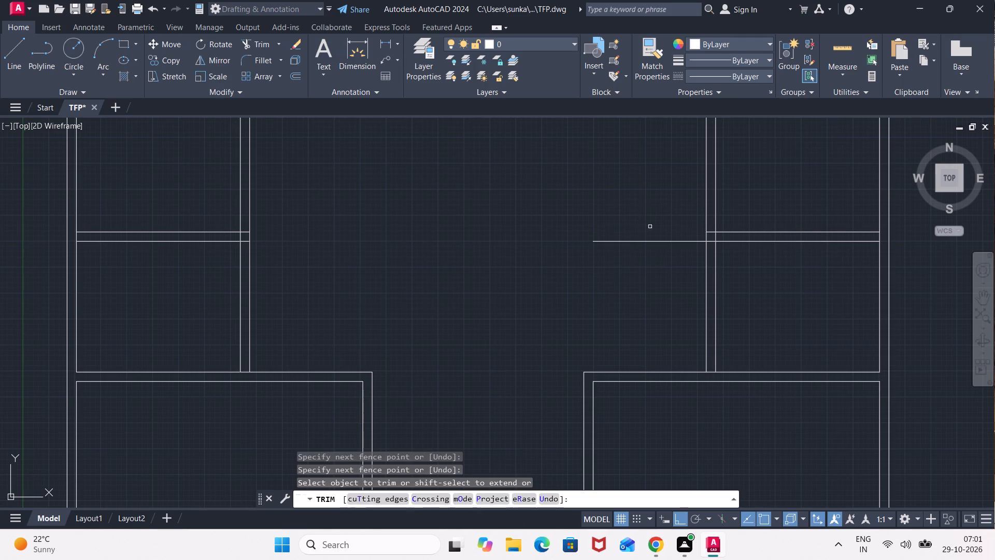
{"action": "left_click", "coordinate": [650, 227]}
{"action": "left_click", "coordinate": [637, 263]}
Trim the short segments where the right bay's middle cross wall meets the exterior wall and the partition.
{"action": "middle_click_drag", "start_coordinate": [643, 209], "coordinate": [568, 374]}
{"action": "scroll", "coordinate": [602, 309], "scroll_direction": "down", "scroll_amount": 2}
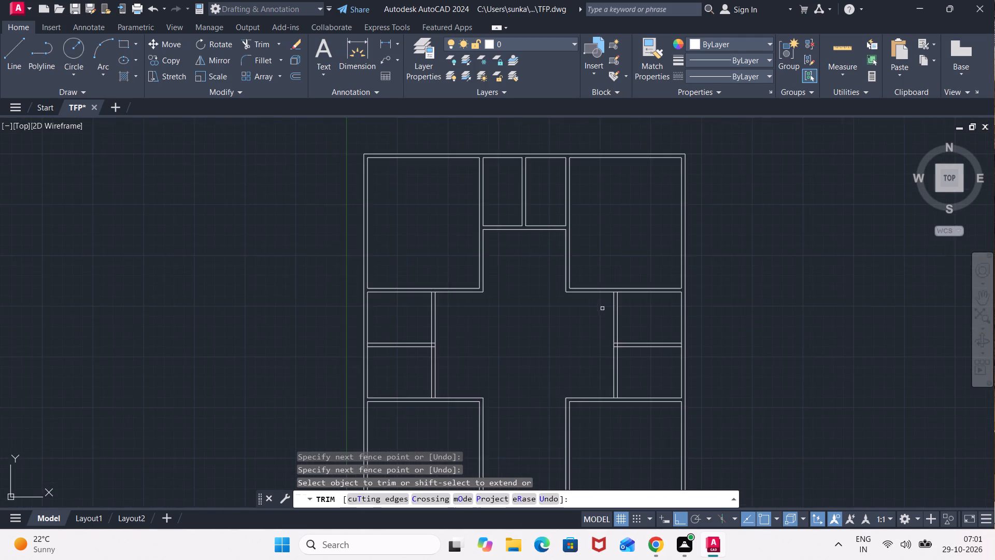
{"action": "middle_click_drag", "start_coordinate": [603, 321], "coordinate": [610, 259]}
{"action": "scroll", "coordinate": [683, 298], "scroll_direction": "up", "scroll_amount": 2}
{"action": "left_click", "coordinate": [694, 261]}
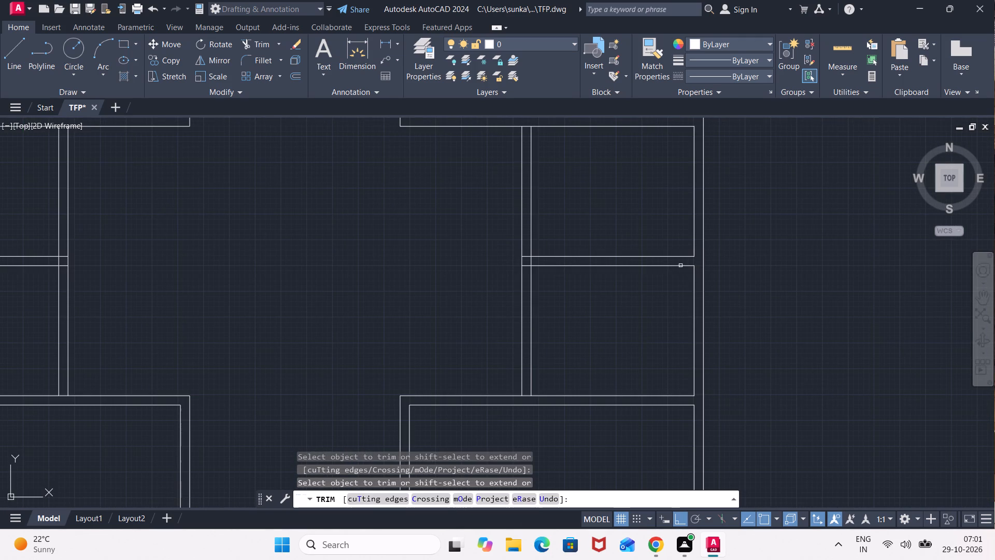
{"action": "left_click", "coordinate": [527, 269]}
{"action": "left_click", "coordinate": [527, 250]}
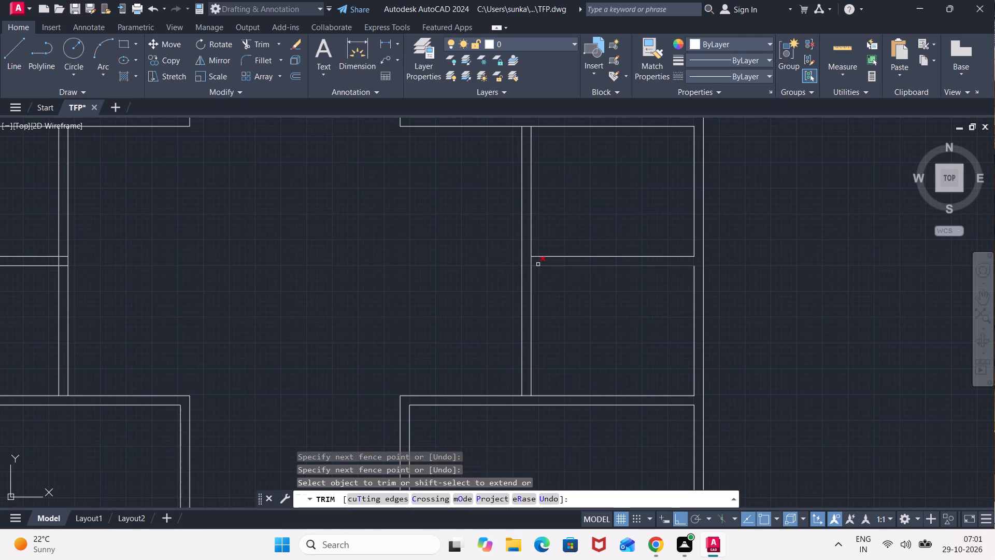
{"action": "left_click", "coordinate": [538, 264]}
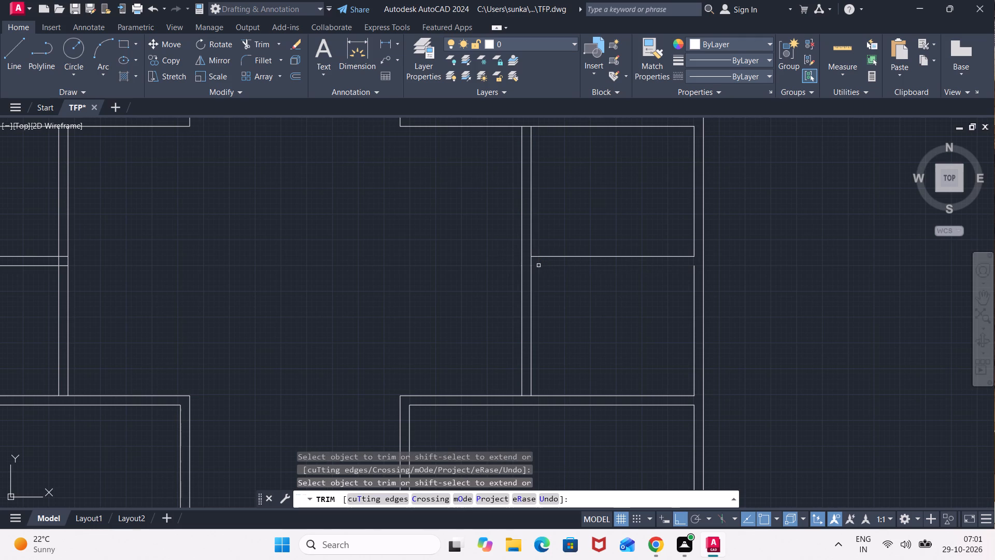
{"action": "key", "text": "ctrl+z"}
{"action": "scroll", "coordinate": [539, 256], "scroll_direction": "up", "scroll_amount": 2}
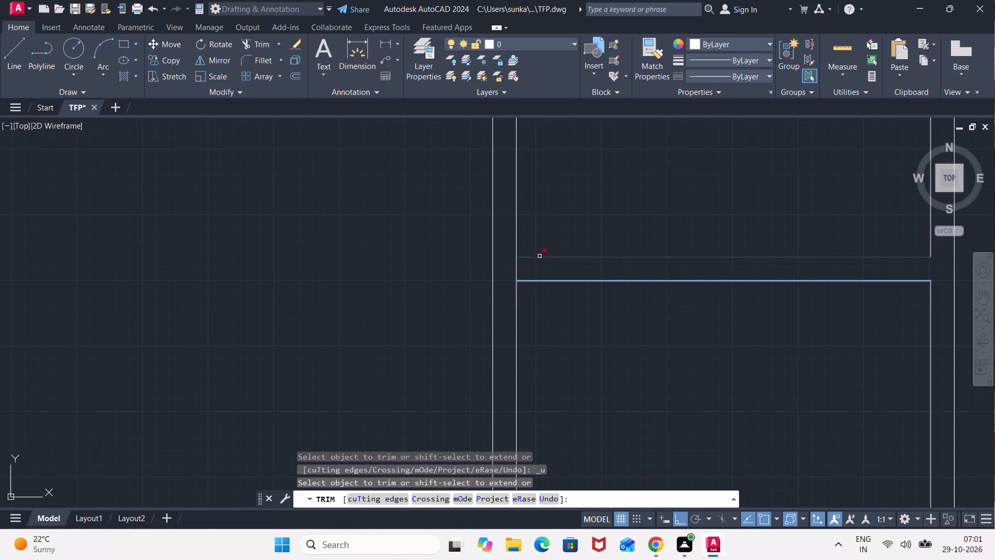
{"action": "left_click", "coordinate": [522, 273]}
{"action": "left_click", "coordinate": [511, 272]}
Open the right partition's junctions with the cross walls below and above the middle rooms by trimming the segments between its lines.
{"action": "scroll", "coordinate": [270, 302], "scroll_direction": "down", "scroll_amount": 2}
{"action": "scroll", "coordinate": [174, 327], "scroll_direction": "down", "scroll_amount": 1}
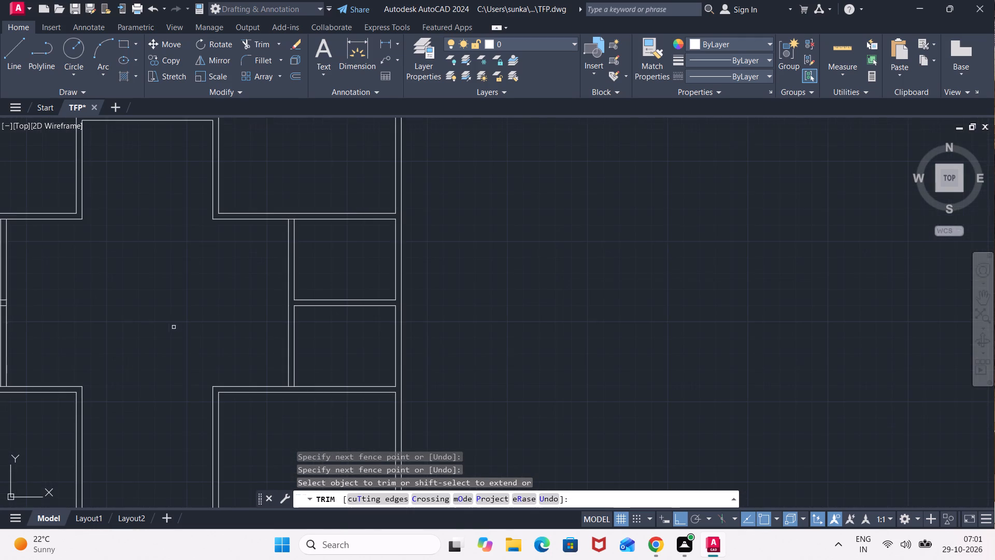
{"action": "middle_click_drag", "start_coordinate": [154, 330], "coordinate": [225, 308]}
{"action": "scroll", "coordinate": [364, 366], "scroll_direction": "up", "scroll_amount": 2}
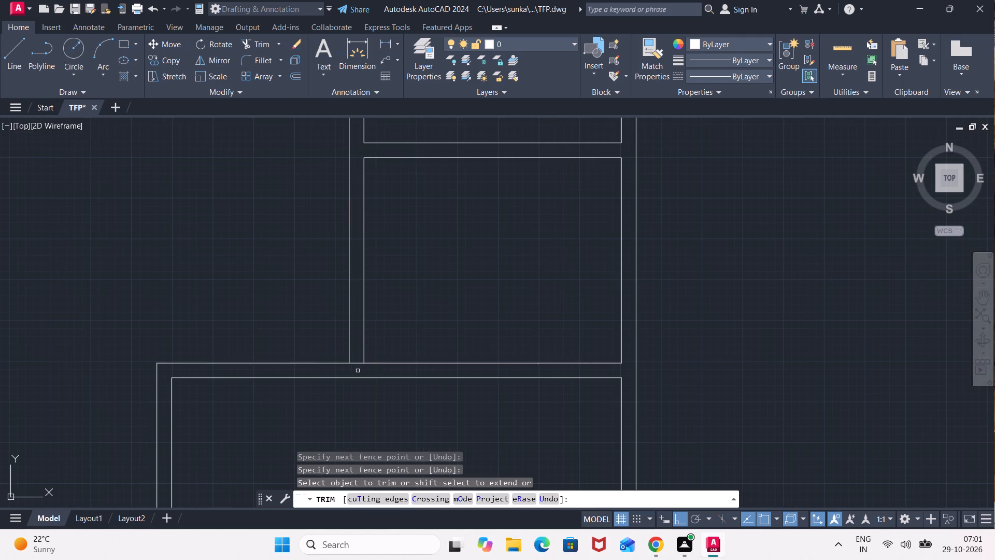
{"action": "left_click", "coordinate": [357, 370]}
{"action": "left_click", "coordinate": [357, 350]}
{"action": "middle_click_drag", "start_coordinate": [421, 249], "coordinate": [453, 400]}
{"action": "scroll", "coordinate": [429, 222], "scroll_direction": "down", "scroll_amount": 2}
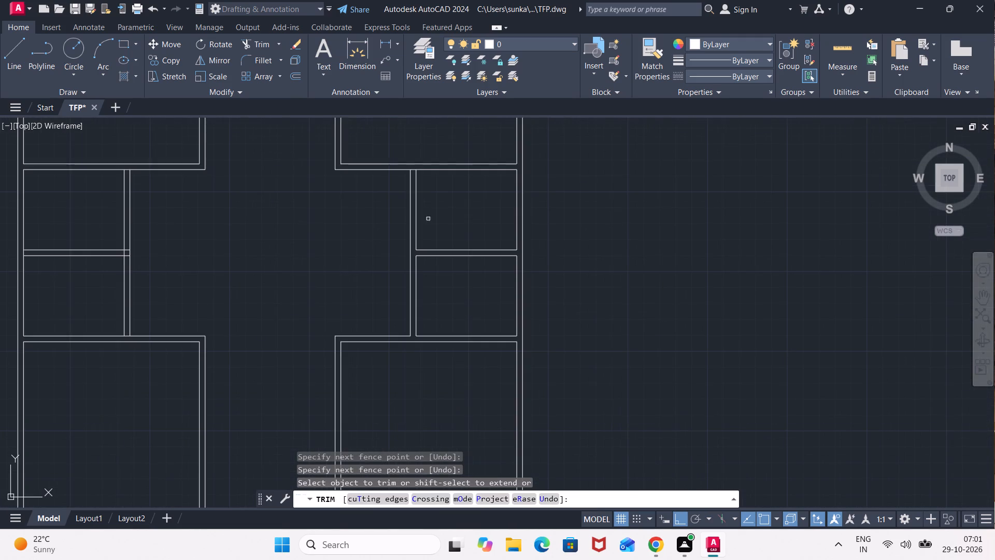
{"action": "scroll", "coordinate": [415, 171], "scroll_direction": "up", "scroll_amount": 2}
{"action": "left_click", "coordinate": [406, 170]}
Trim the left partition's junctions with the cross wall below the middle rooms and with the middle cross wall.
{"action": "scroll", "coordinate": [217, 239], "scroll_direction": "down", "scroll_amount": 3}
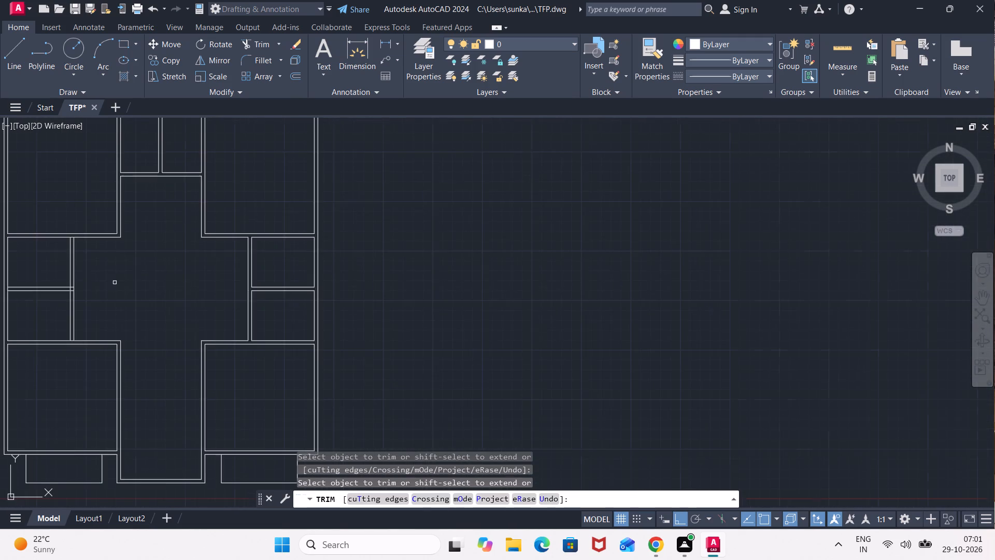
{"action": "middle_click_drag", "start_coordinate": [86, 283], "coordinate": [323, 246]}
{"action": "scroll", "coordinate": [318, 303], "scroll_direction": "up", "scroll_amount": 4}
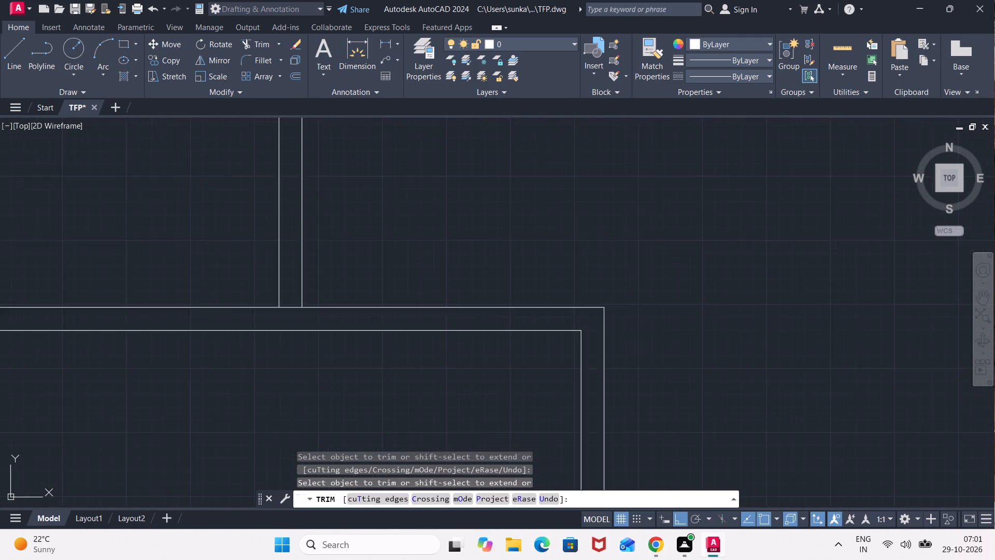
{"action": "scroll", "coordinate": [292, 302], "scroll_direction": "up", "scroll_amount": 1}
{"action": "left_click", "coordinate": [290, 314]}
{"action": "left_click", "coordinate": [292, 270]}
{"action": "scroll", "coordinate": [371, 199], "scroll_direction": "down", "scroll_amount": 3}
{"action": "middle_click_drag", "start_coordinate": [371, 198], "coordinate": [415, 305]}
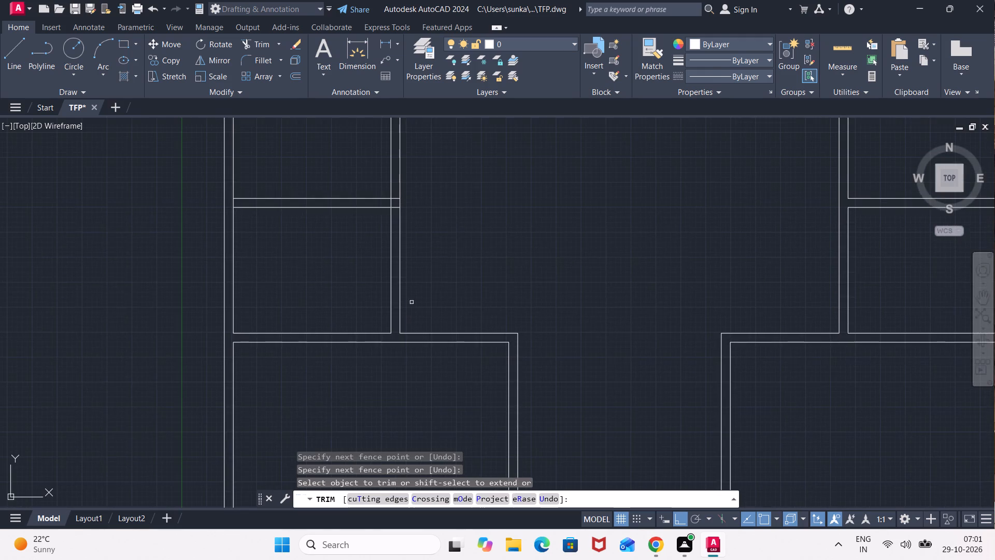
{"action": "scroll", "coordinate": [386, 216], "scroll_direction": "up", "scroll_amount": 2}
{"action": "left_click", "coordinate": [410, 181]}
{"action": "left_click", "coordinate": [376, 183]}
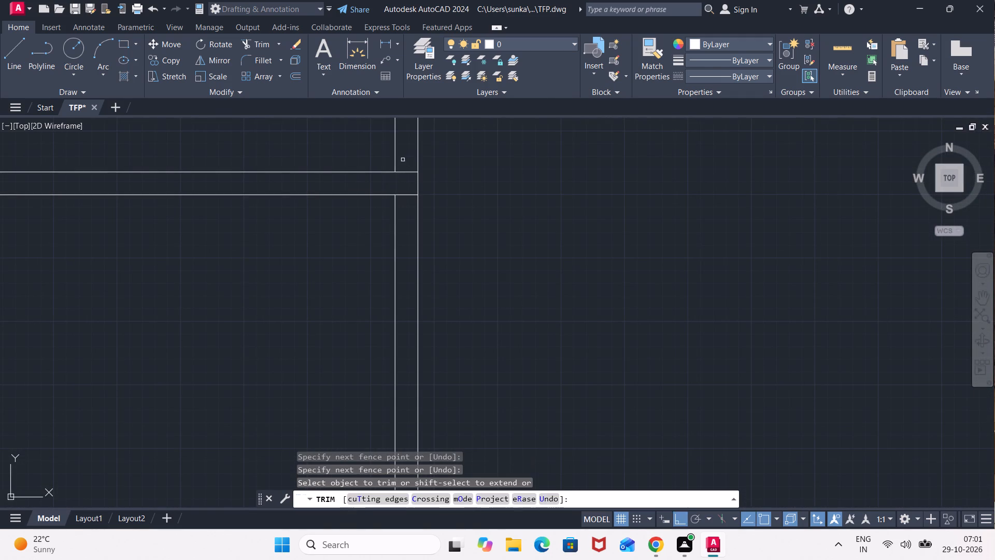
{"action": "left_click", "coordinate": [403, 159]}
{"action": "left_click", "coordinate": [411, 226]}
Trim the segment between the left partition's lines where it meets the cross wall above the middle rooms.
{"action": "scroll", "coordinate": [464, 177], "scroll_direction": "down", "scroll_amount": 3}
{"action": "middle_click_drag", "start_coordinate": [468, 176], "coordinate": [469, 264]}
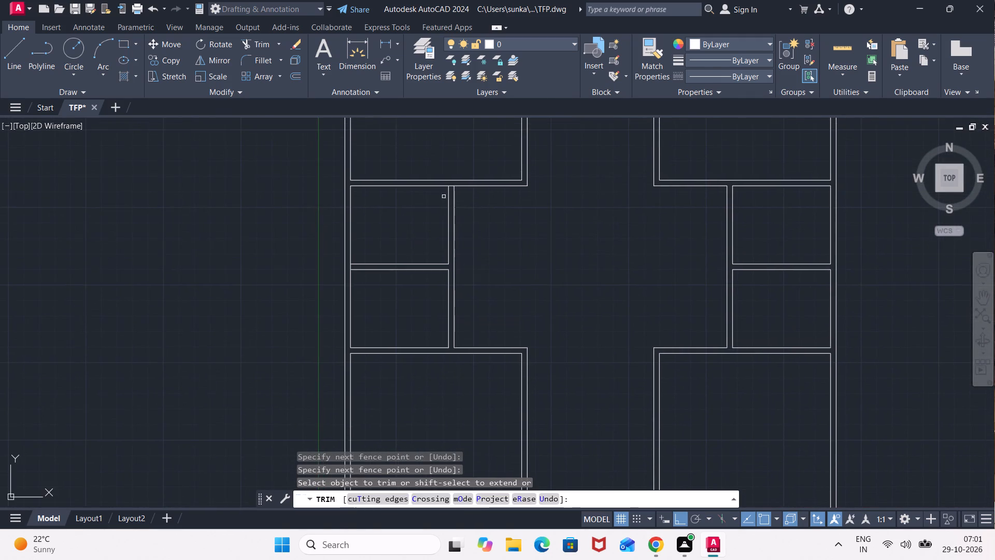
{"action": "scroll", "coordinate": [444, 164], "scroll_direction": "up", "scroll_amount": 2}
{"action": "left_click", "coordinate": [461, 216]}
{"action": "left_click", "coordinate": [460, 234]}
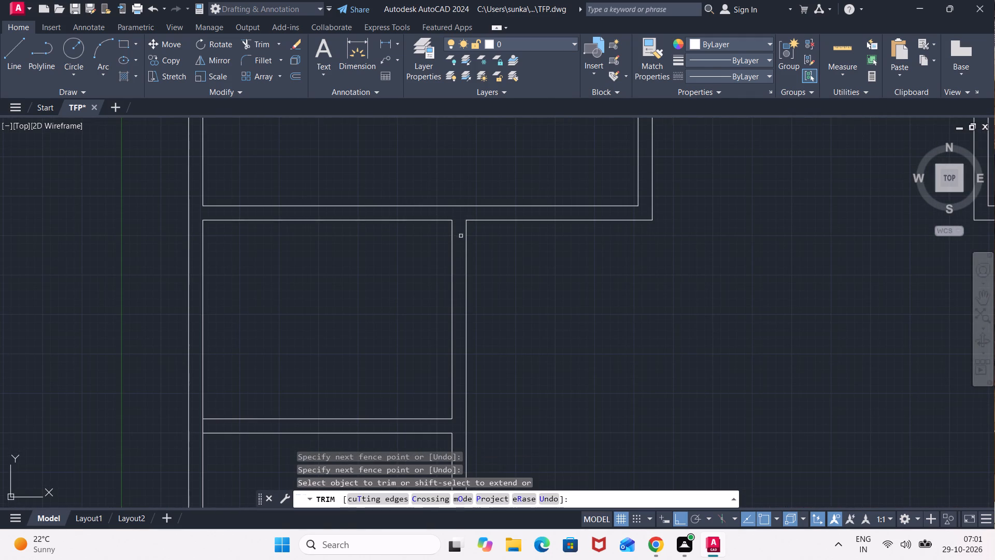
{"action": "scroll", "coordinate": [519, 245], "scroll_direction": "down", "scroll_amount": 3}
{"action": "middle_click_drag", "start_coordinate": [580, 221], "coordinate": [565, 273]}
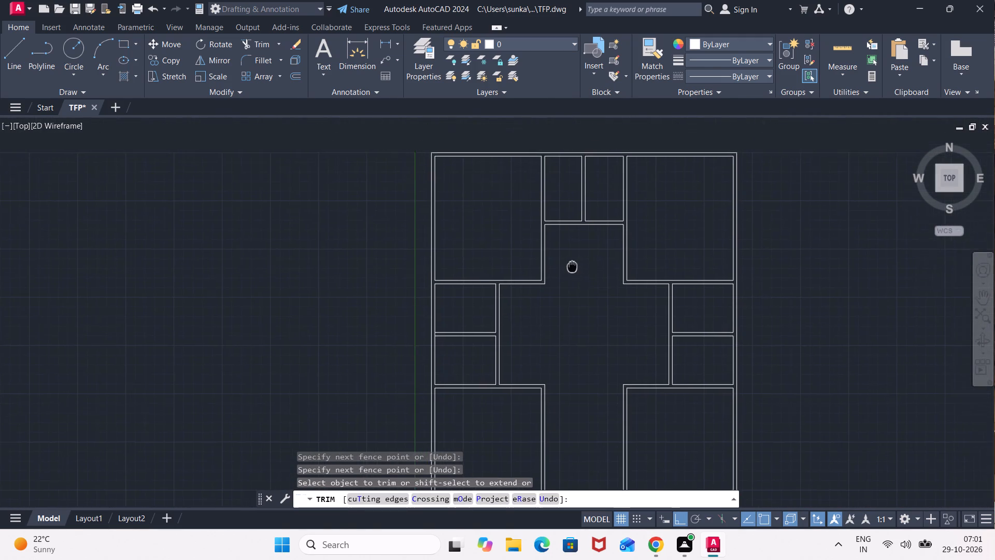
{"action": "middle_click_drag", "start_coordinate": [565, 273], "coordinate": [503, 218]}
{"action": "middle_click_drag", "start_coordinate": [504, 298], "coordinate": [504, 225]}
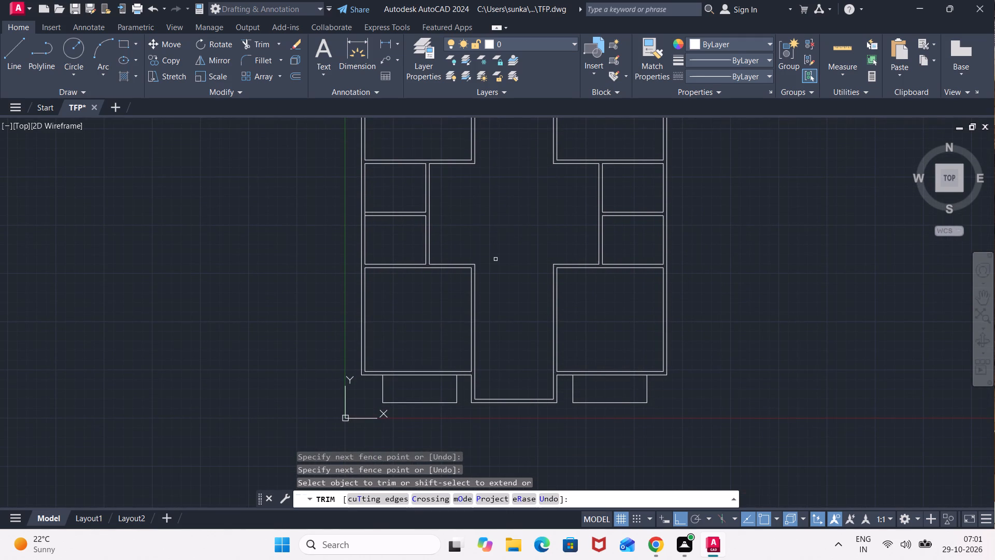
{"action": "key", "text": "Escape"}
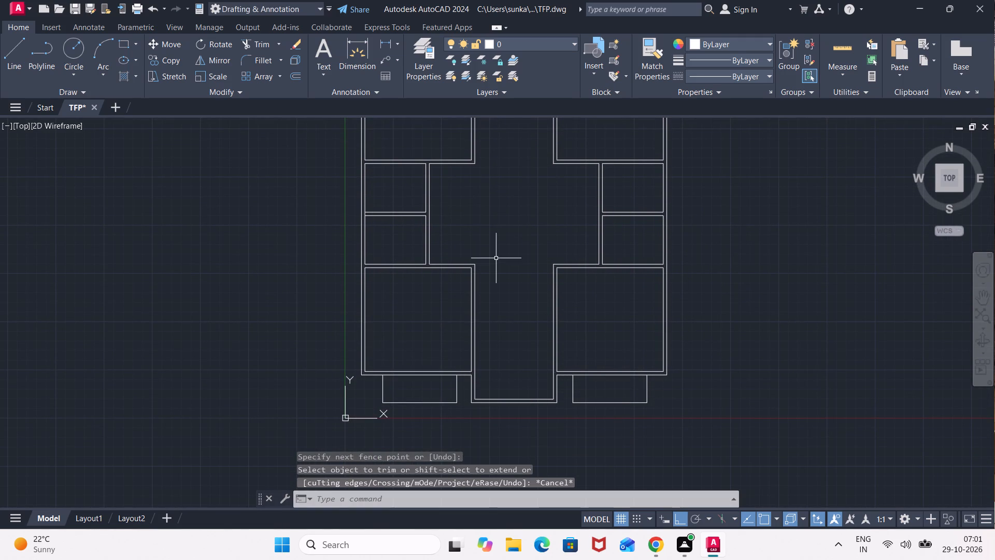
Offset the inner line of the passage's bottom wall 4' up into the passage.
{"action": "key", "text": "o"}
{"action": "key", "text": "Return"}
{"action": "type", "text": "4'"}
{"action": "key", "text": "Return"}
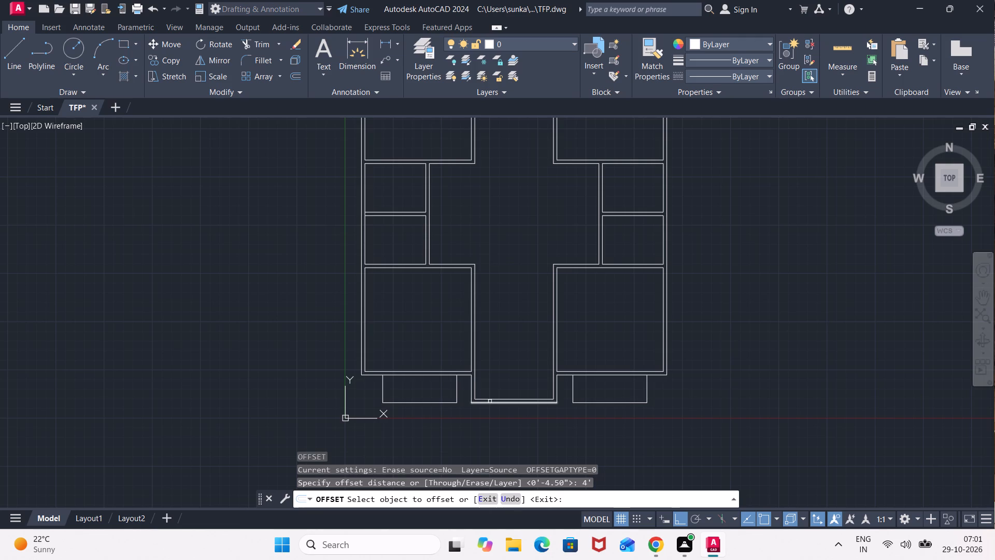
{"action": "left_click", "coordinate": [488, 398]}
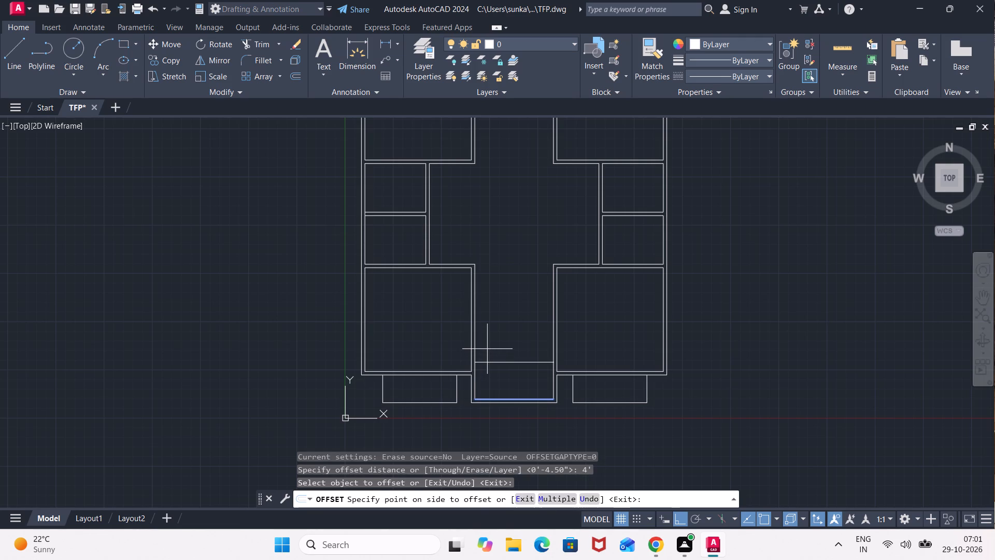
{"action": "left_click", "coordinate": [487, 349]}
{"action": "scroll", "coordinate": [486, 366], "scroll_direction": "up", "scroll_amount": 1}
{"action": "key", "text": "space"}
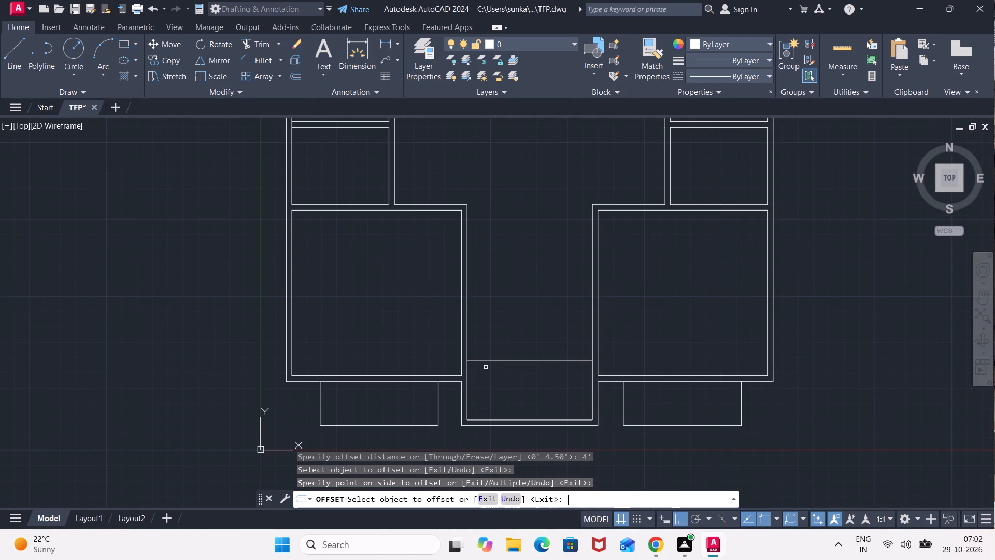
Offset the new line across the passage upward seven times at 10" spacing to form the stair treads.
{"action": "key", "text": "space"}
{"action": "type", "text": "10"}
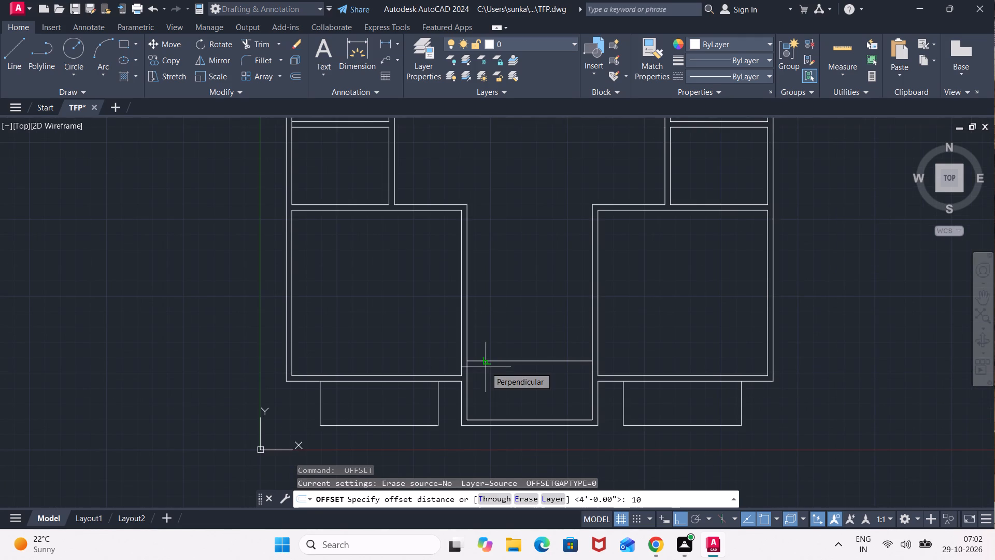
{"action": "key", "text": "shift+quotedbl"}
{"action": "key", "text": "Return"}
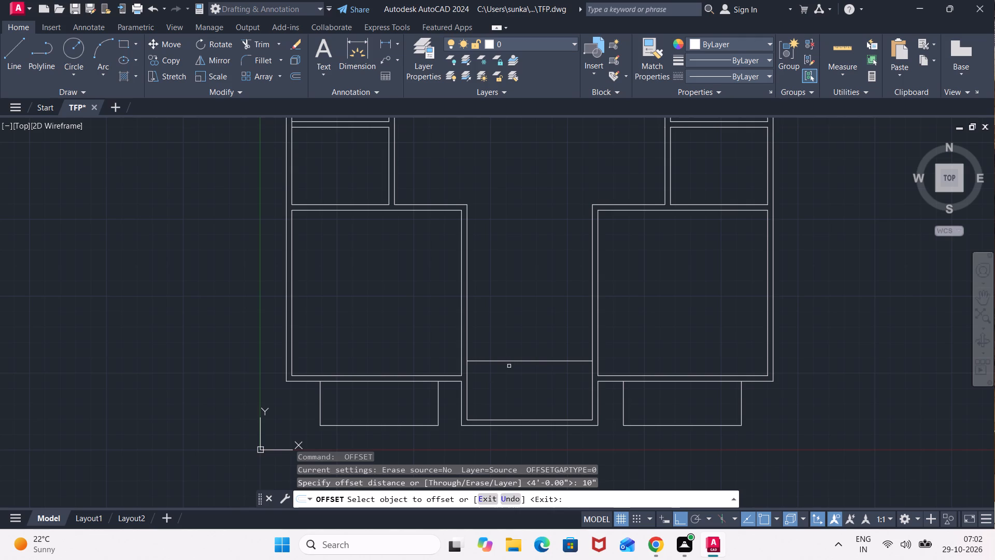
{"action": "left_click", "coordinate": [514, 361]}
{"action": "left_click", "coordinate": [508, 316]}
{"action": "left_click", "coordinate": [510, 349]}
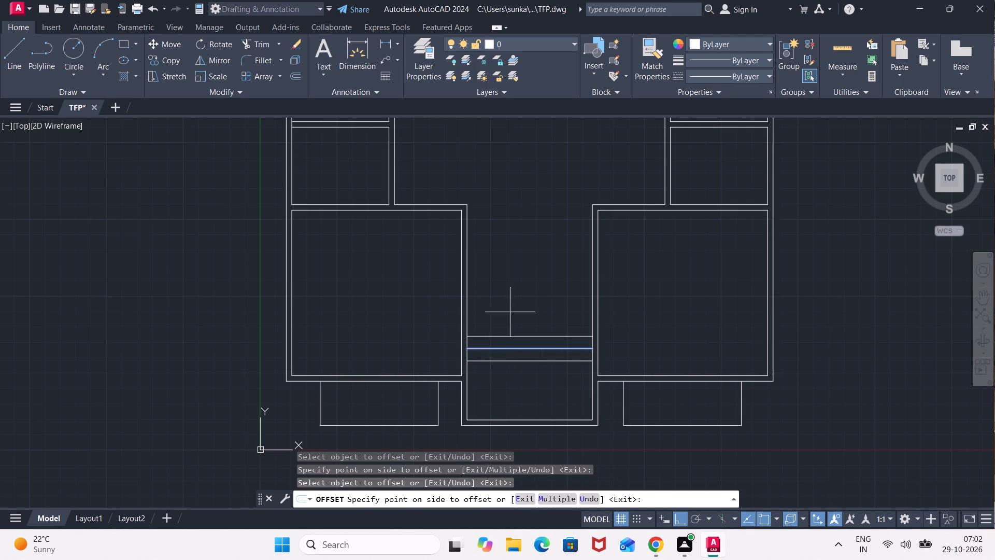
{"action": "left_click", "coordinate": [511, 293]}
{"action": "left_click", "coordinate": [511, 338]}
{"action": "left_click", "coordinate": [513, 279]}
{"action": "left_click", "coordinate": [513, 325]}
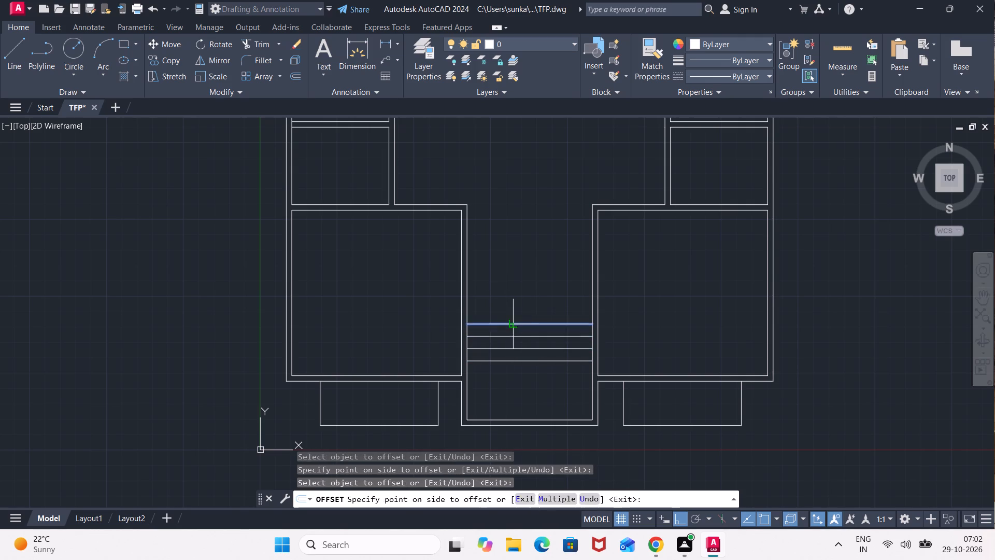
{"action": "left_click", "coordinate": [513, 272]}
{"action": "left_click", "coordinate": [502, 312]}
{"action": "left_click", "coordinate": [502, 262]}
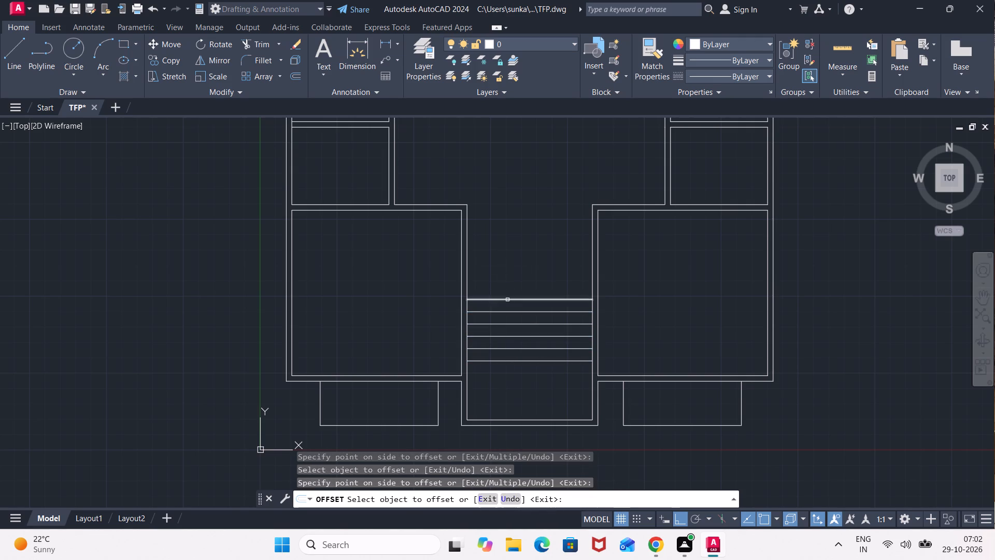
{"action": "left_click", "coordinate": [508, 301]}
{"action": "left_click", "coordinate": [508, 261]}
{"action": "left_click", "coordinate": [513, 289]}
{"action": "left_click", "coordinate": [518, 255]}
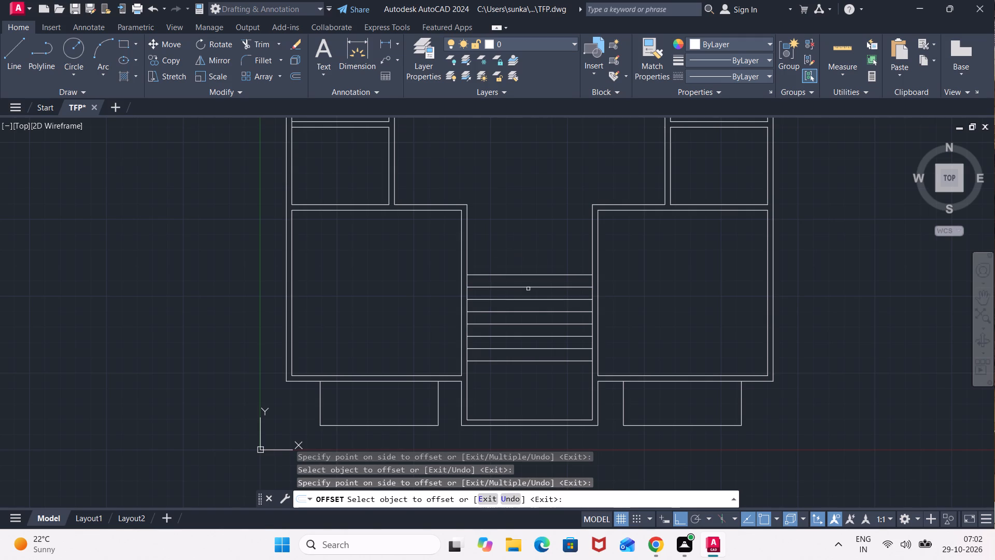
{"action": "key", "text": "Escape"}
Draw a vertical centre line from the midpoint of the lowest tread line to the midpoint of the highest one.
{"action": "key", "text": "l"}
{"action": "key", "text": "Return"}
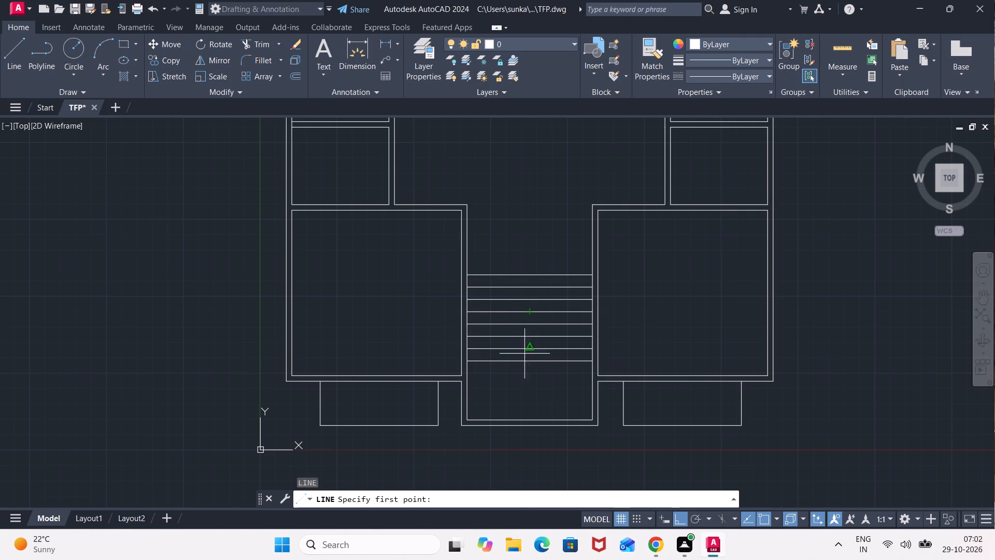
{"action": "left_click", "coordinate": [528, 358]}
{"action": "left_click", "coordinate": [526, 275]}
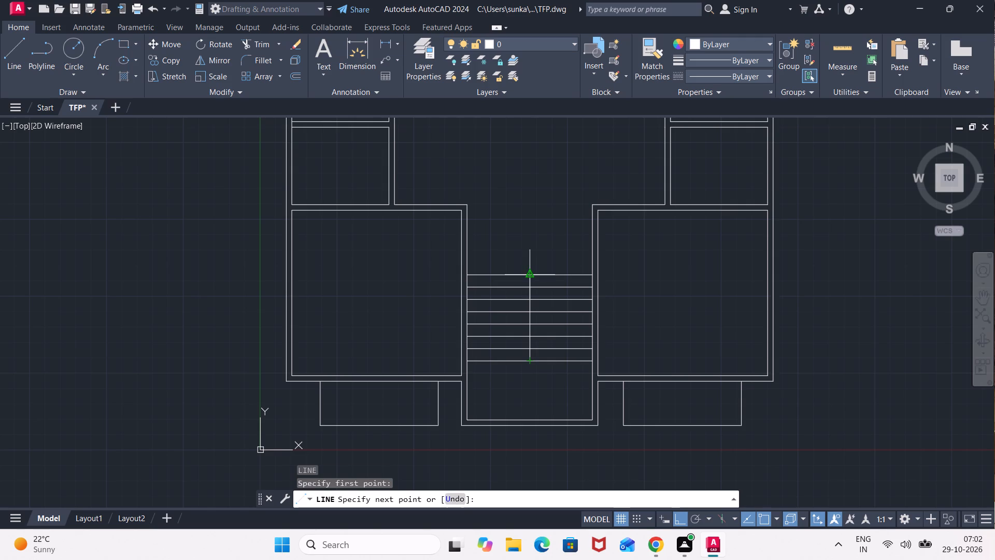
{"action": "key", "text": "Escape"}
Offset the staircase's vertical centre line 2" to each side.
{"action": "key", "text": "o"}
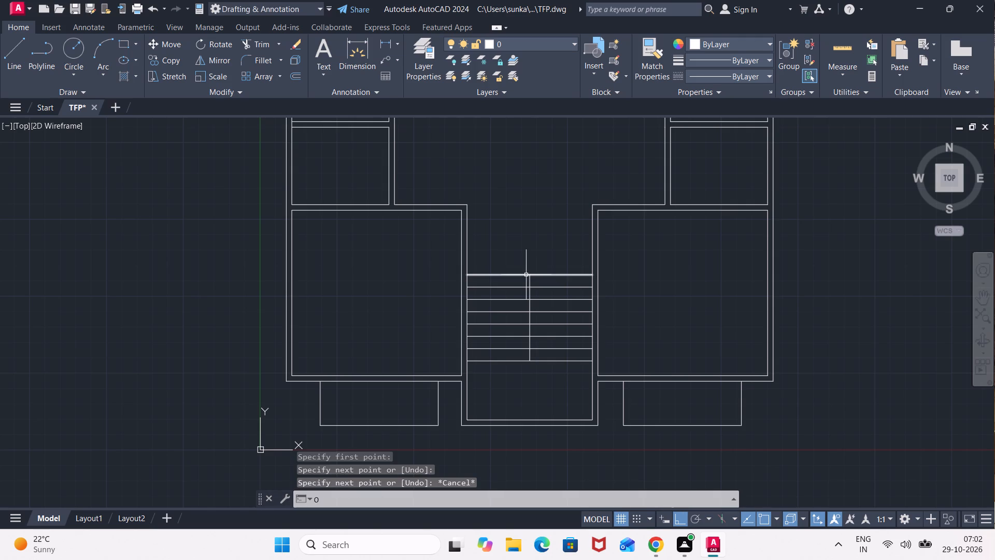
{"action": "key", "text": "Return"}
{"action": "type", "text": "2\""}
{"action": "key", "text": "Return"}
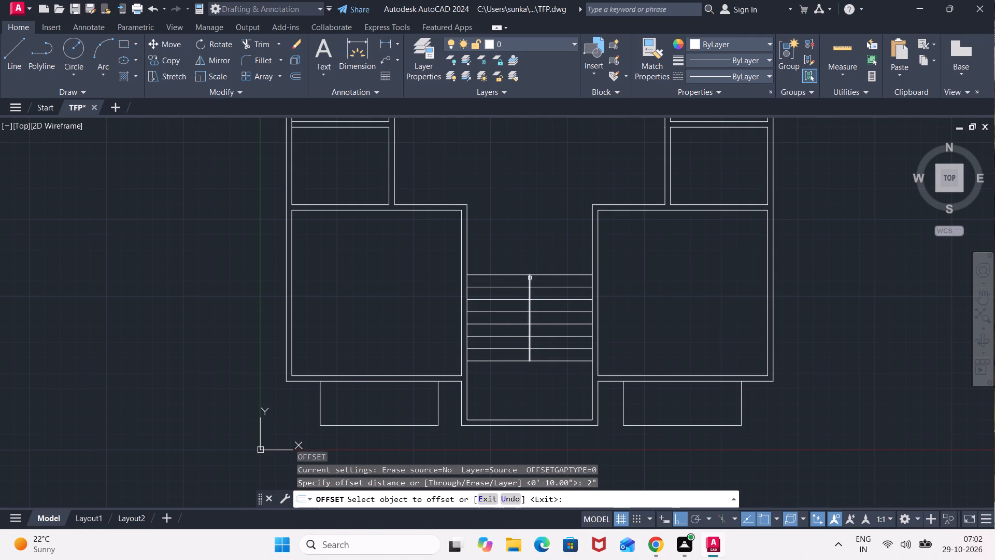
{"action": "left_click", "coordinate": [528, 276]}
{"action": "left_click", "coordinate": [511, 271]}
{"action": "left_click", "coordinate": [531, 277]}
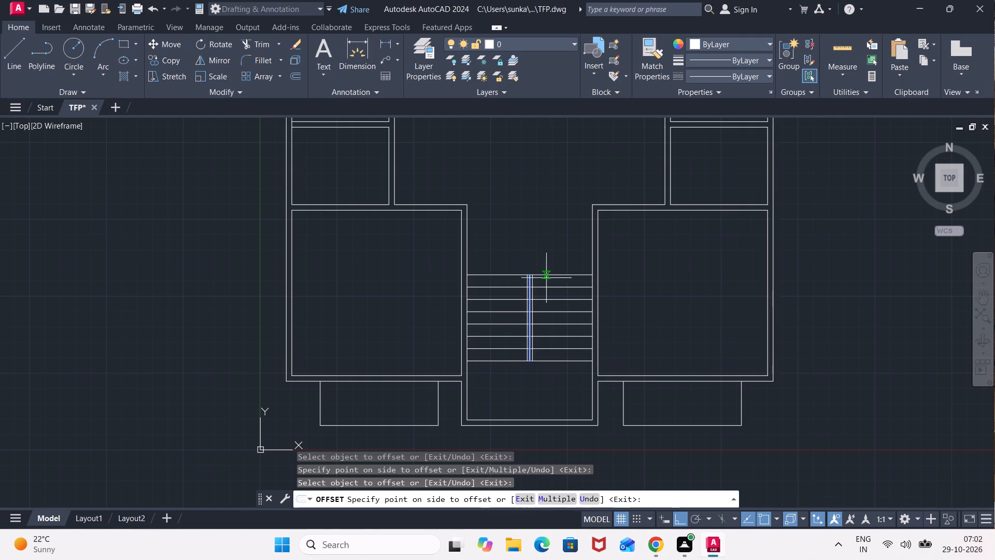
{"action": "left_click", "coordinate": [560, 278]}
{"action": "key", "text": "Escape"}
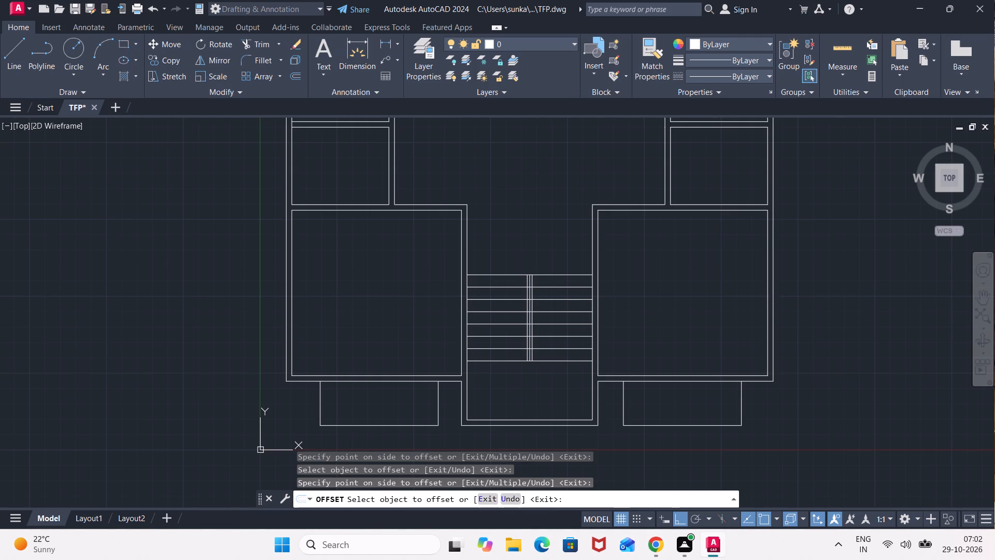
Delete the original centre line between the two offset lines of the staircase.
{"action": "scroll", "coordinate": [537, 297], "scroll_direction": "up", "scroll_amount": 2}
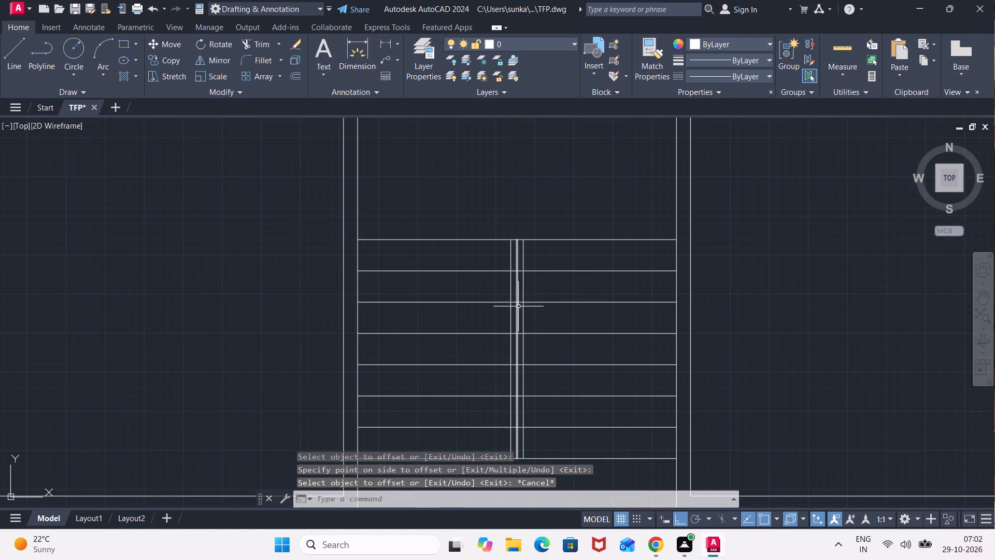
{"action": "left_click", "coordinate": [518, 306]}
{"action": "key", "text": "Delete"}
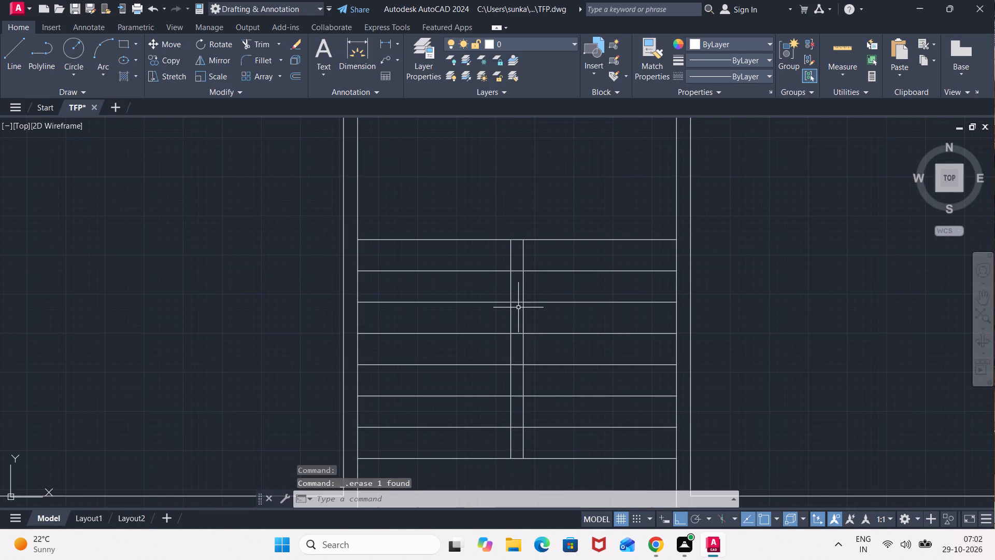
Draw a U-shaped direction line down through the left flight, across the landing below the treads, and about 5'-6" up the right flight.
{"action": "scroll", "coordinate": [518, 307], "scroll_direction": "down", "scroll_amount": 2}
{"action": "key", "text": "l"}
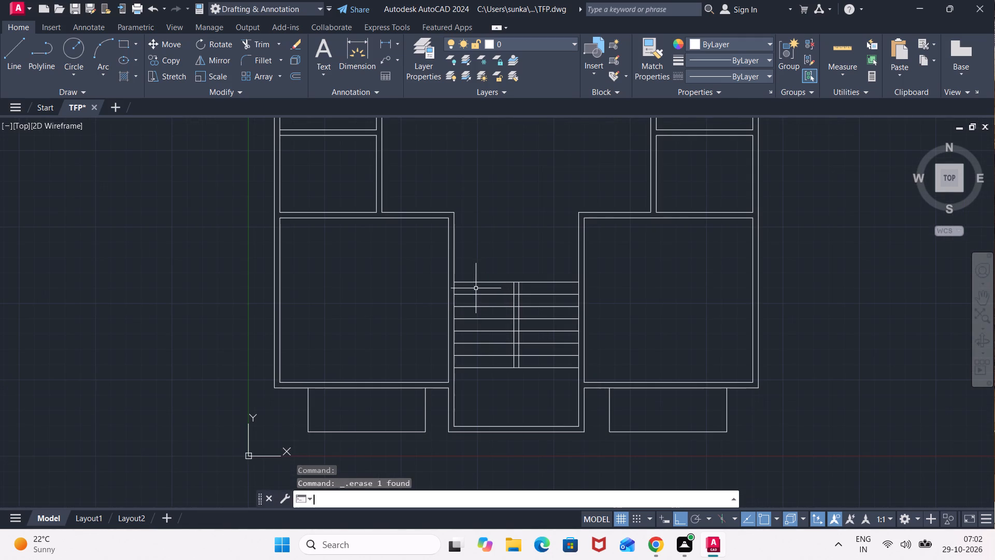
{"action": "key", "text": "Return"}
{"action": "left_click", "coordinate": [480, 257]}
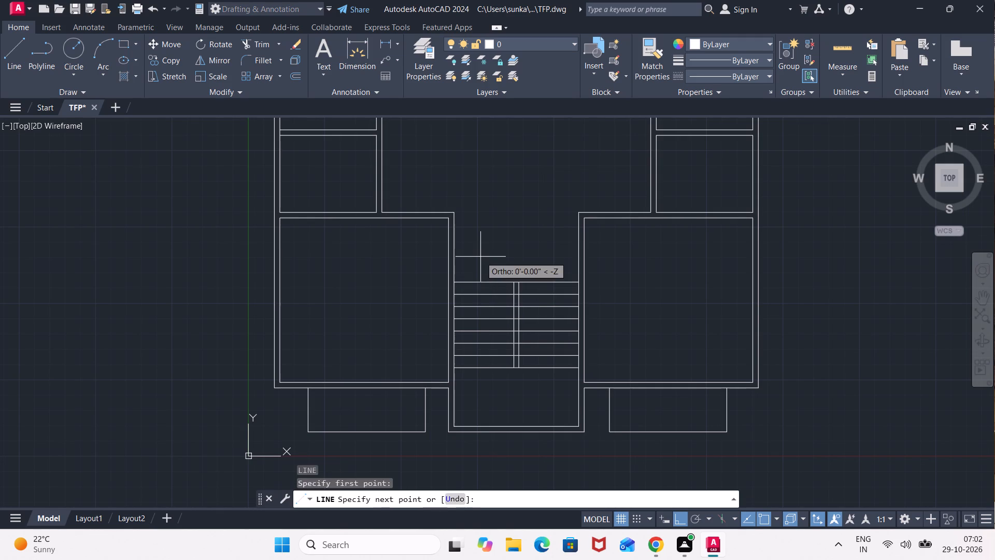
{"action": "left_click", "coordinate": [481, 395]}
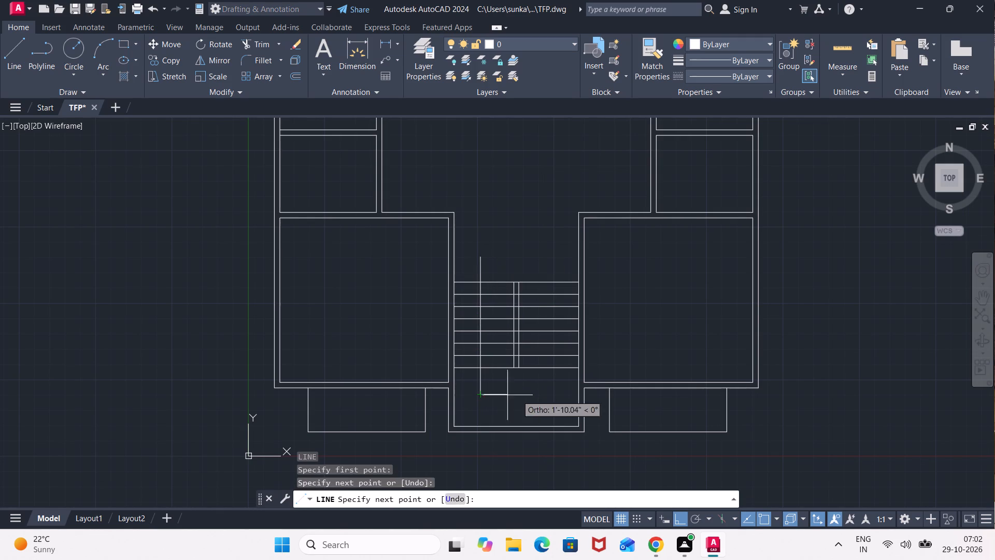
{"action": "left_click", "coordinate": [541, 393]}
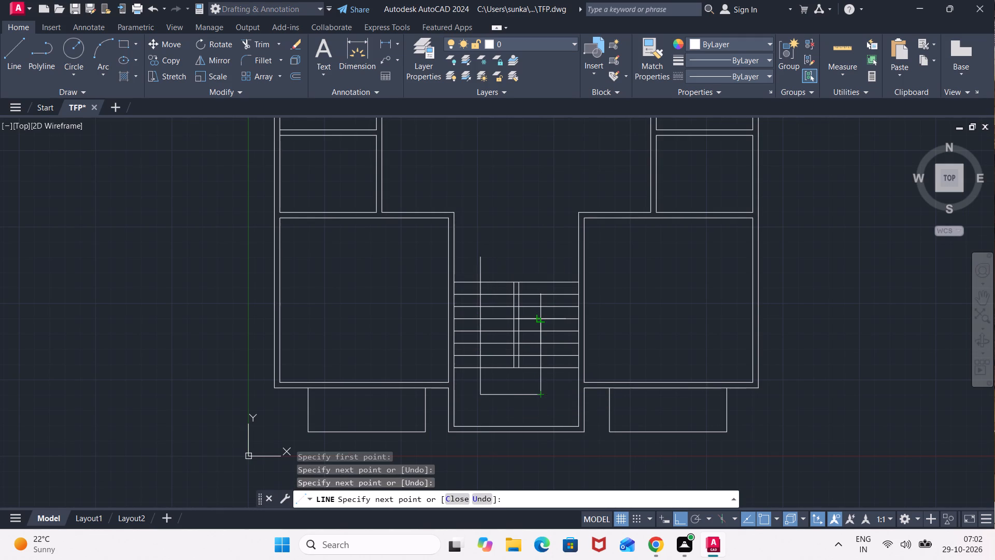
{"action": "scroll", "coordinate": [544, 317], "scroll_direction": "up", "scroll_amount": 2}
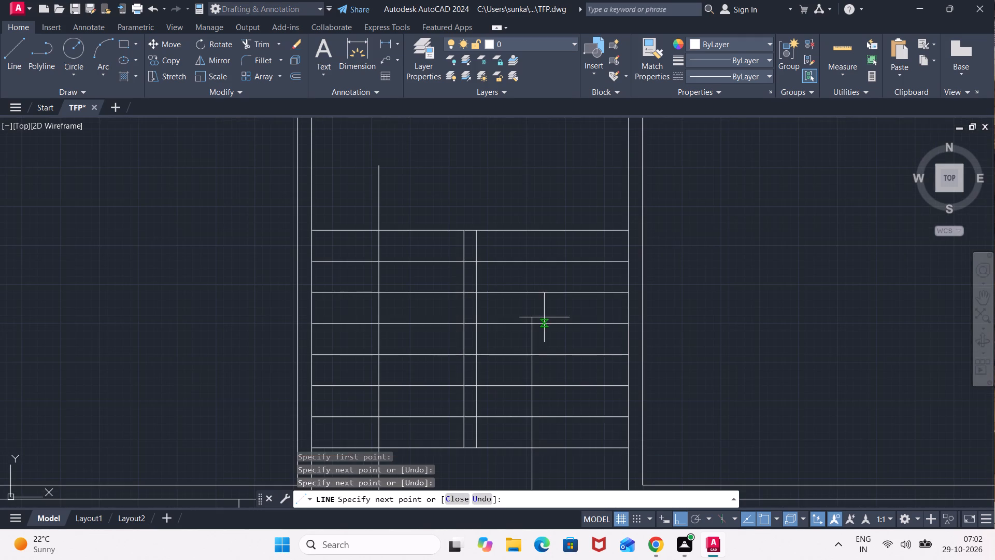
{"action": "scroll", "coordinate": [549, 458], "scroll_direction": "down", "scroll_amount": 2}
{"action": "middle_click_drag", "start_coordinate": [548, 469], "coordinate": [539, 408]}
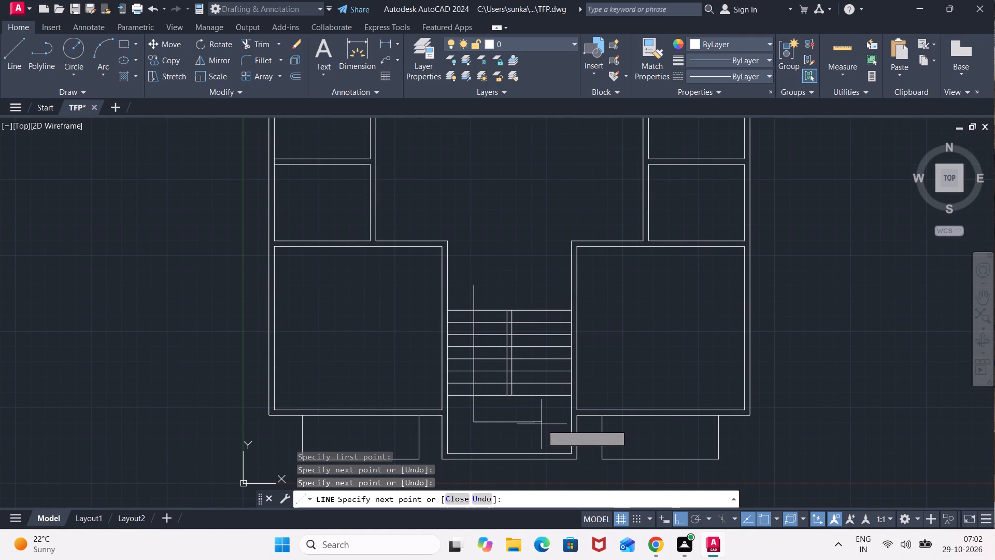
{"action": "scroll", "coordinate": [542, 424], "scroll_direction": "up", "scroll_amount": 2}
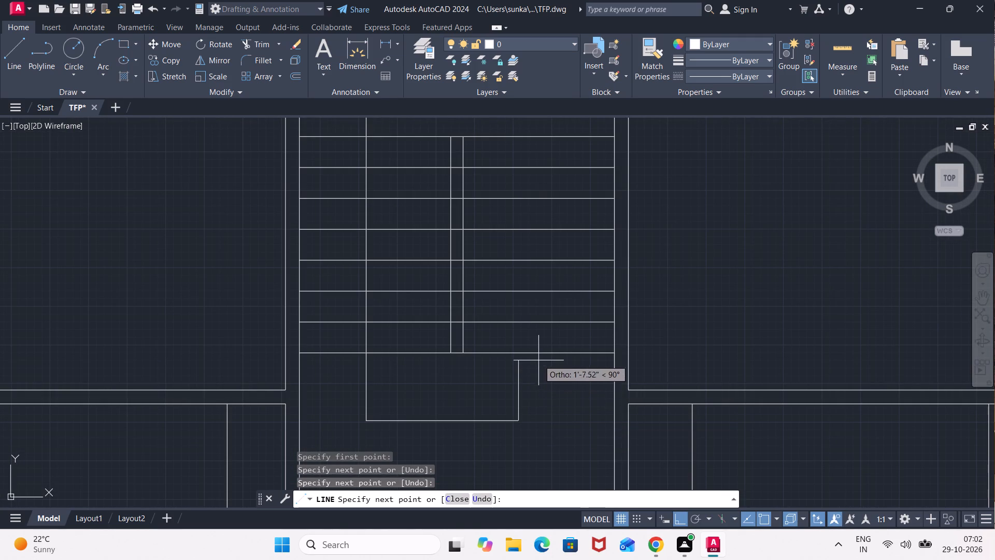
{"action": "left_click", "coordinate": [537, 421]}
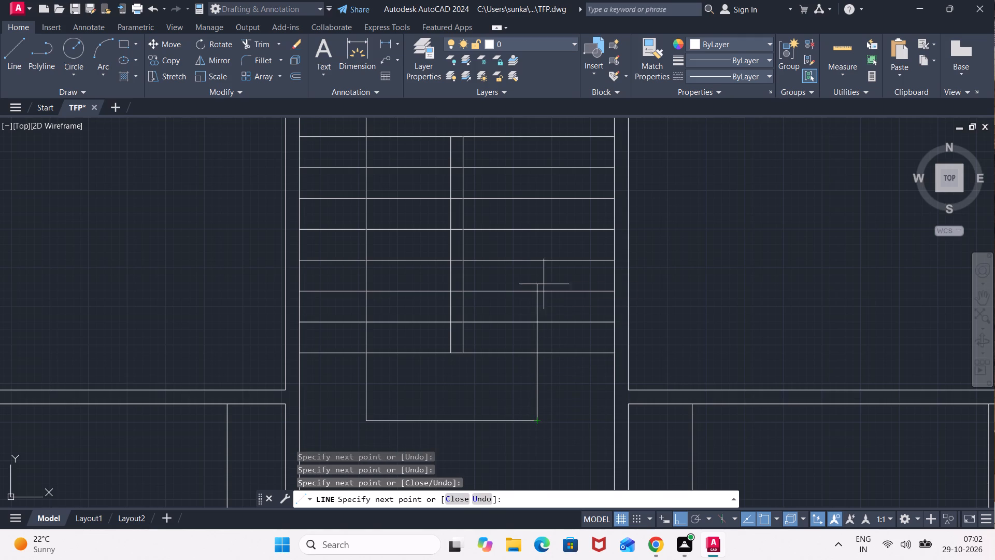
{"action": "left_click", "coordinate": [539, 216]}
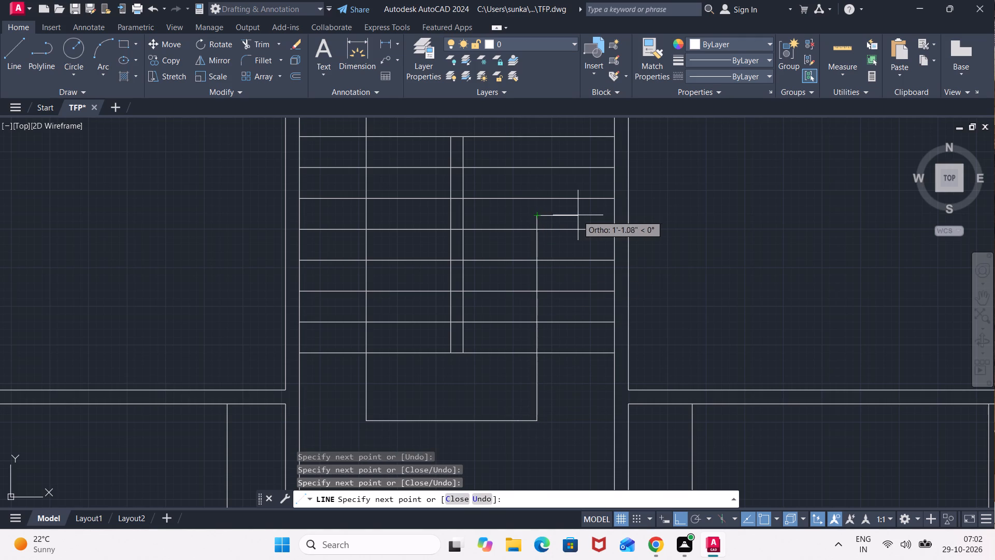
Draw half an arrowhead with a base about 1'-2" wide at the right flight line's end and mirror it about that line, keeping the source.
{"action": "left_click", "coordinate": [580, 215]}
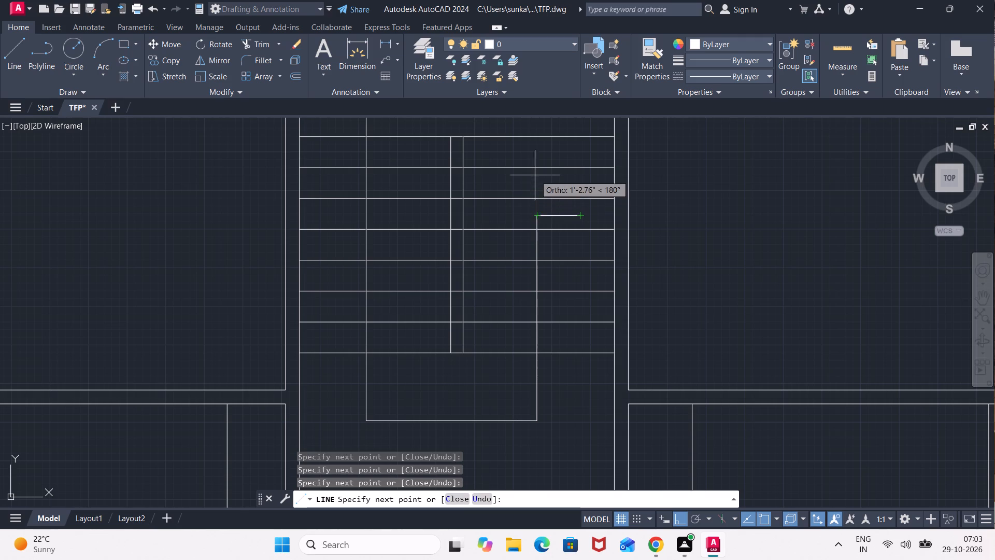
{"action": "left_click", "coordinate": [534, 170]}
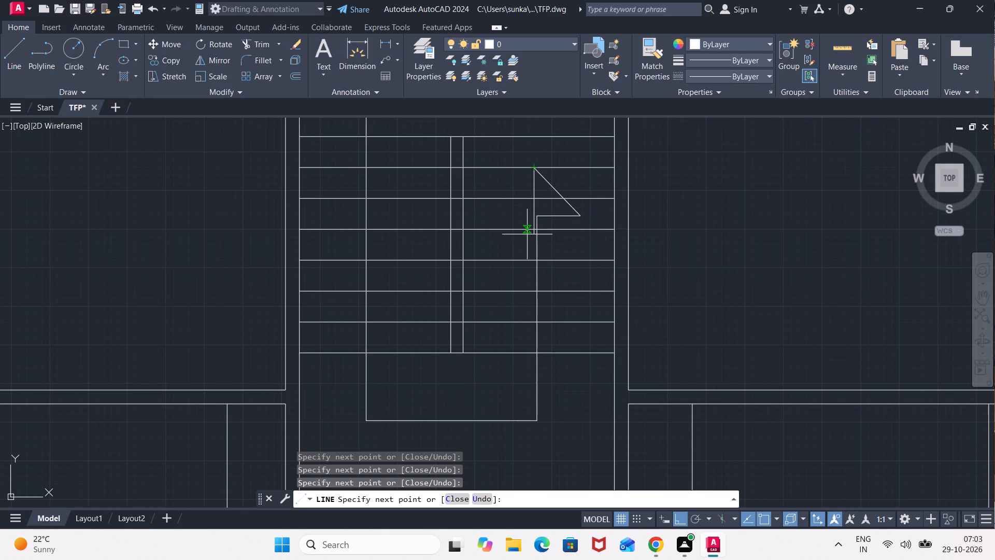
{"action": "key", "text": "Escape"}
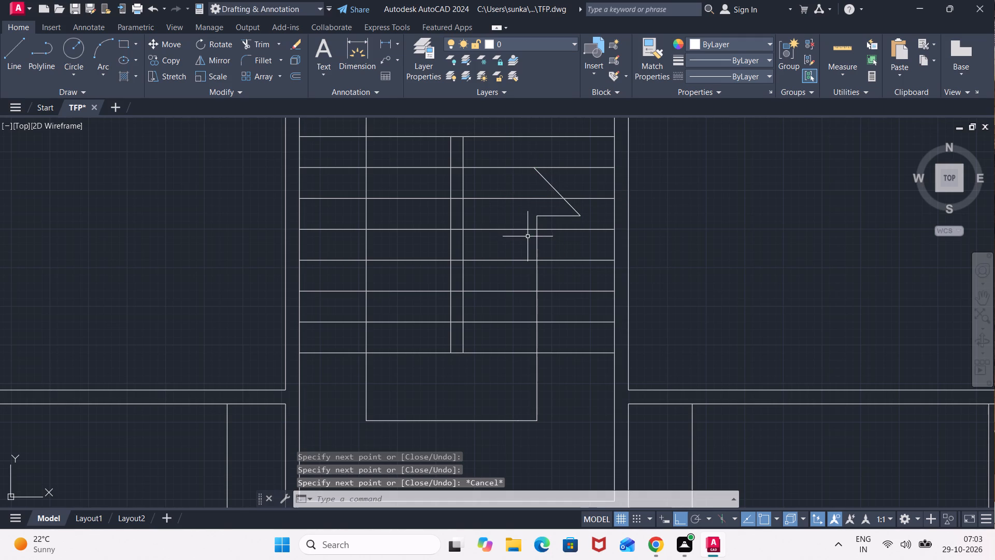
{"action": "left_click", "coordinate": [568, 187]}
{"action": "left_click", "coordinate": [548, 187]}
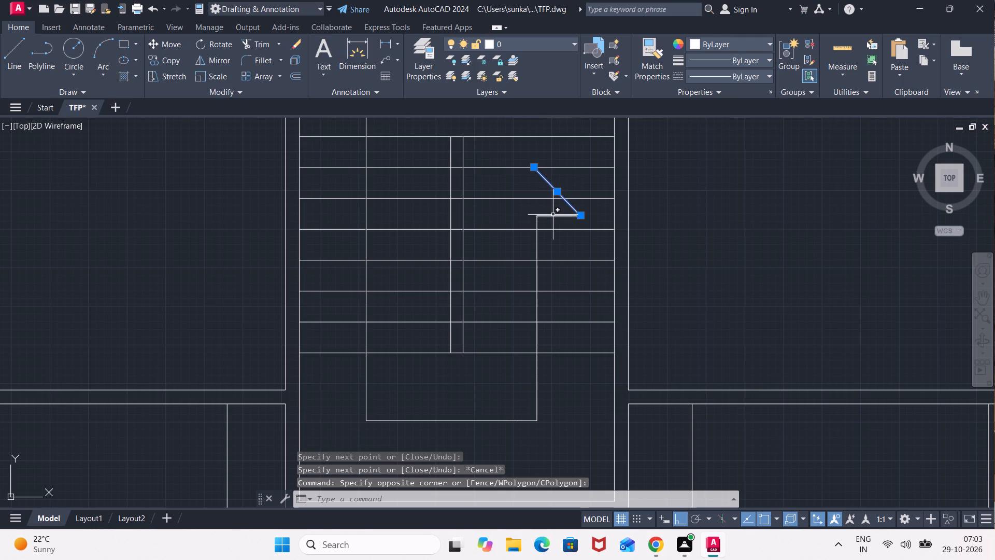
{"action": "left_click", "coordinate": [552, 214]}
{"action": "type", "text": "MI"}
{"action": "key", "text": "Return"}
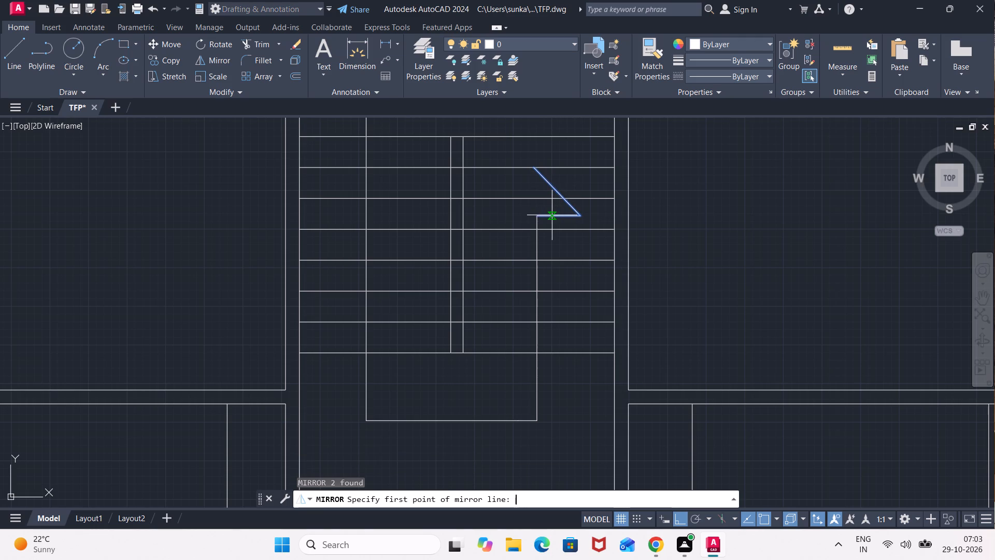
{"action": "left_click", "coordinate": [537, 213]}
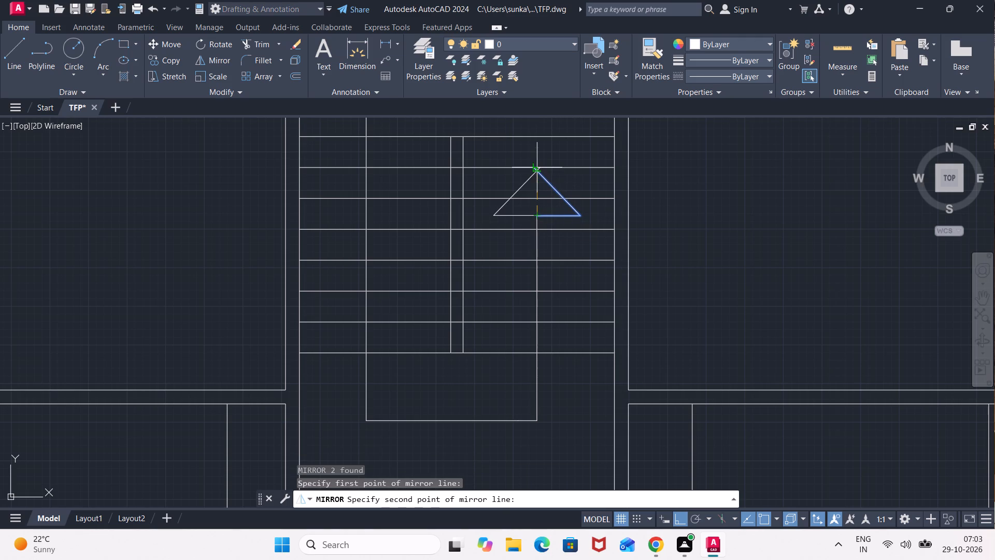
{"action": "left_click", "coordinate": [536, 133]}
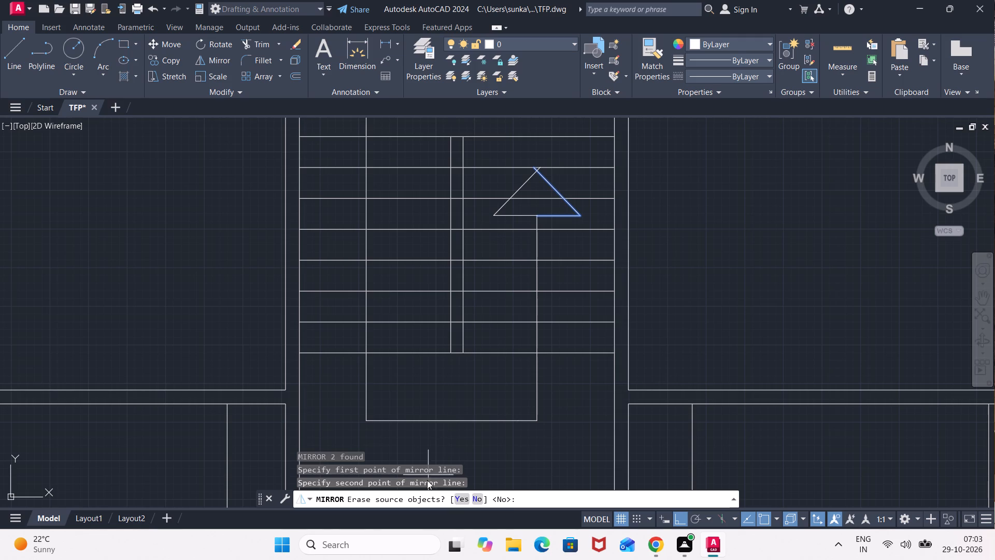
{"action": "left_click", "coordinate": [479, 502]}
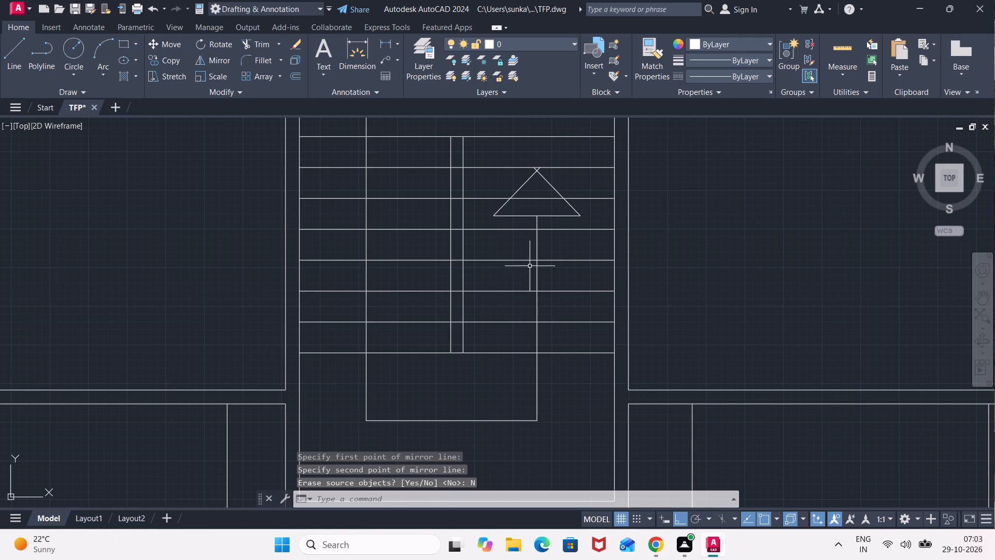
Trim the crossing line ends that project beyond the arrowhead's tip.
{"action": "middle_click_drag", "start_coordinate": [531, 188], "coordinate": [542, 276]}
{"action": "scroll", "coordinate": [558, 267], "scroll_direction": "up", "scroll_amount": 2}
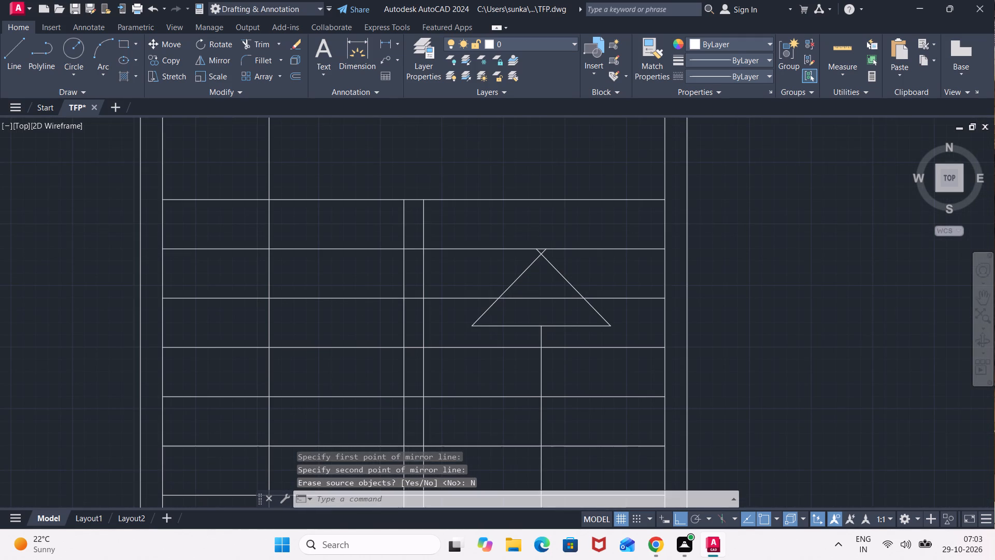
{"action": "type", "text": "TR"}
{"action": "key", "text": "Return"}
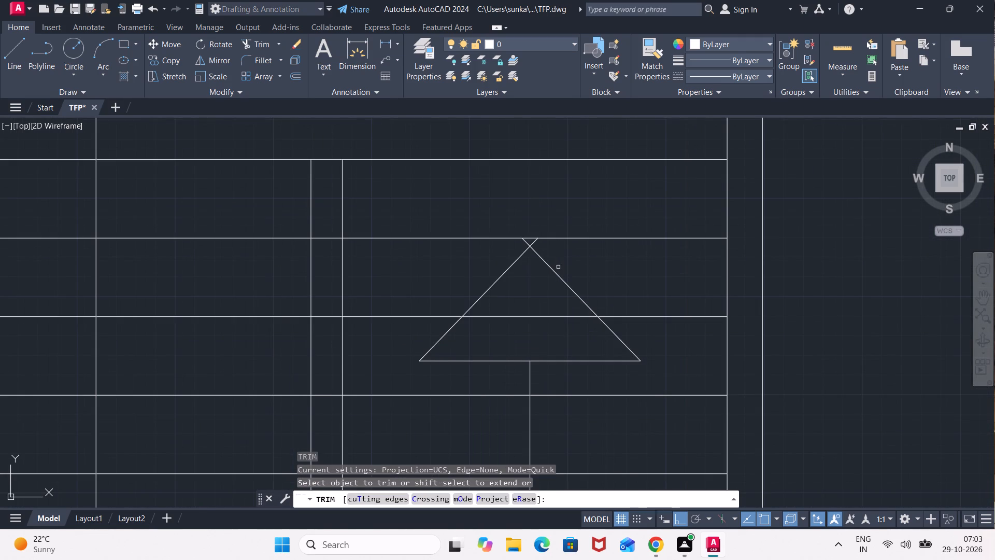
{"action": "scroll", "coordinate": [558, 265], "scroll_direction": "up", "scroll_amount": 2}
{"action": "left_click", "coordinate": [522, 211]}
{"action": "left_click", "coordinate": [455, 202]}
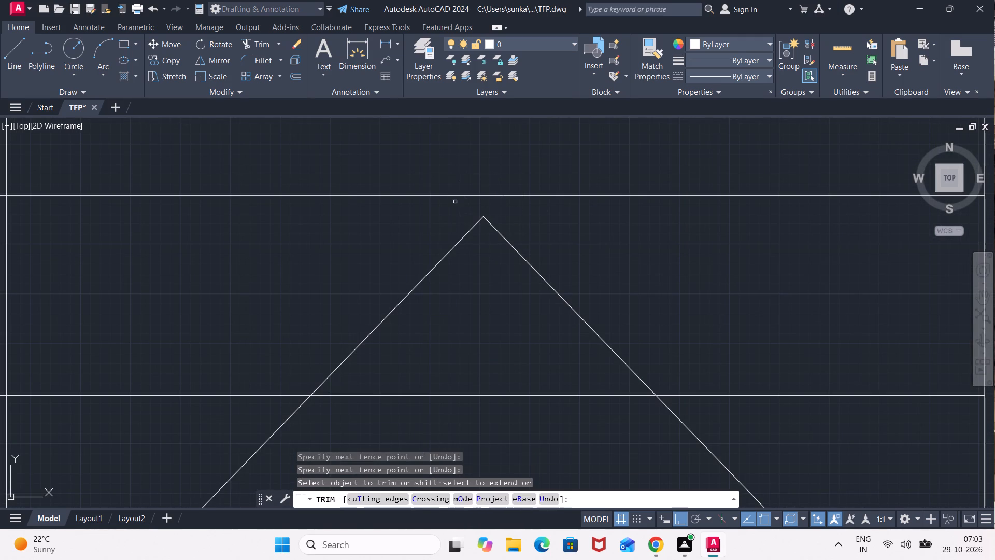
{"action": "scroll", "coordinate": [490, 349], "scroll_direction": "down", "scroll_amount": 4}
{"action": "middle_click_drag", "start_coordinate": [487, 370], "coordinate": [499, 304]}
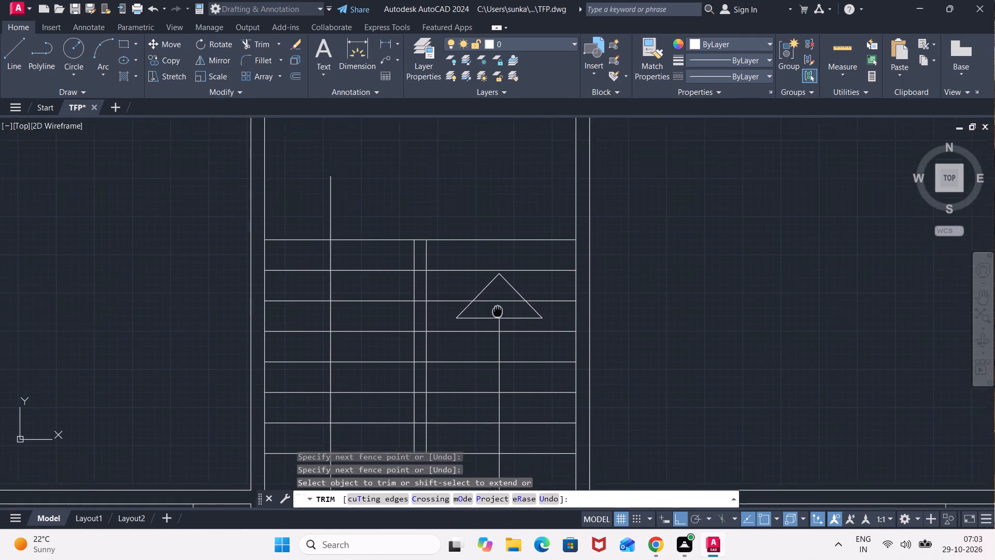
{"action": "middle_click_drag", "start_coordinate": [499, 304], "coordinate": [502, 292]}
{"action": "scroll", "coordinate": [495, 330], "scroll_direction": "down", "scroll_amount": 1}
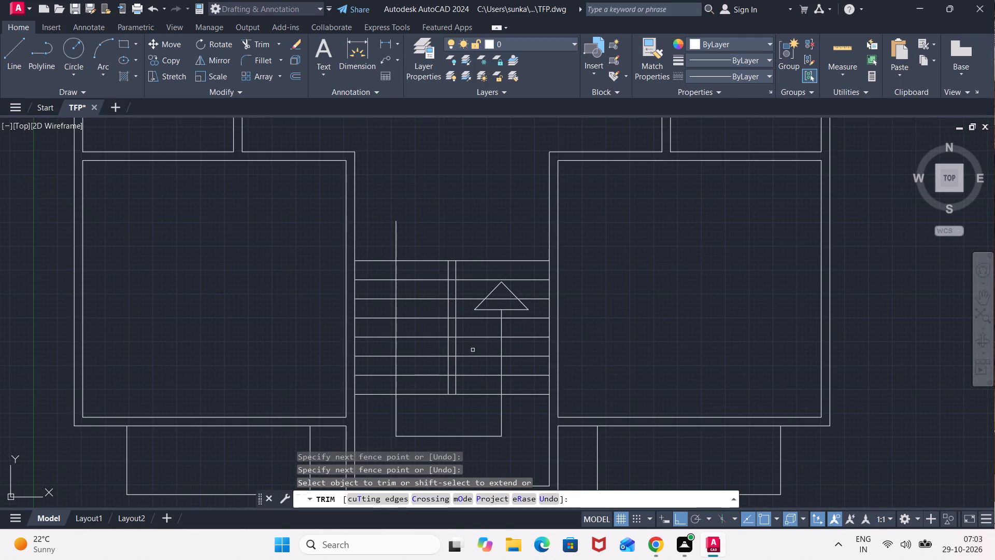
{"action": "scroll", "coordinate": [468, 361], "scroll_direction": "down", "scroll_amount": 2}
{"action": "key", "text": "Escape"}
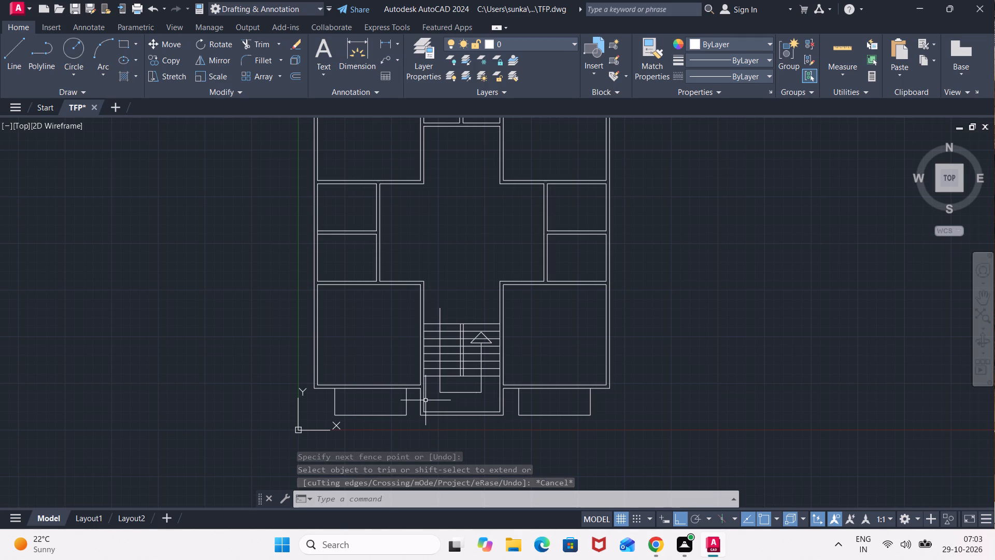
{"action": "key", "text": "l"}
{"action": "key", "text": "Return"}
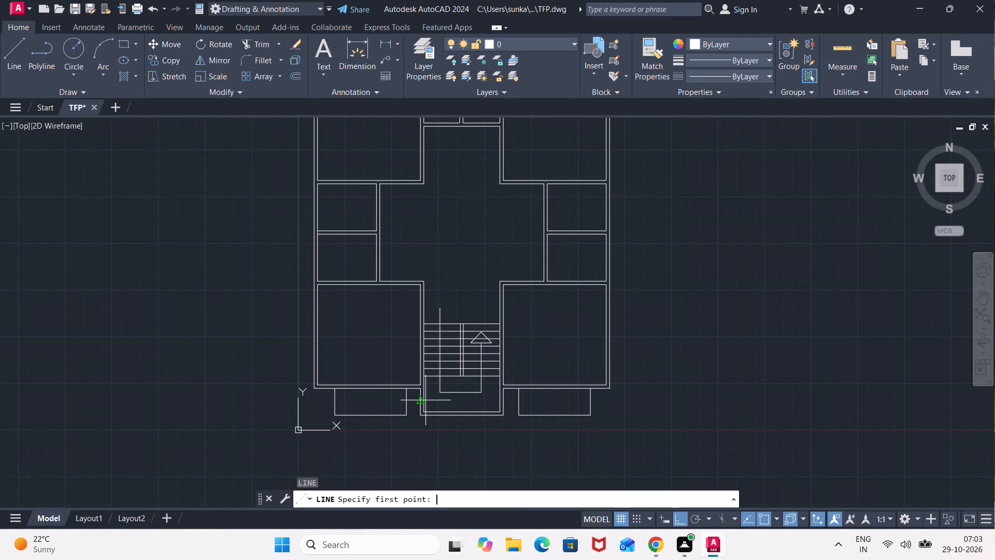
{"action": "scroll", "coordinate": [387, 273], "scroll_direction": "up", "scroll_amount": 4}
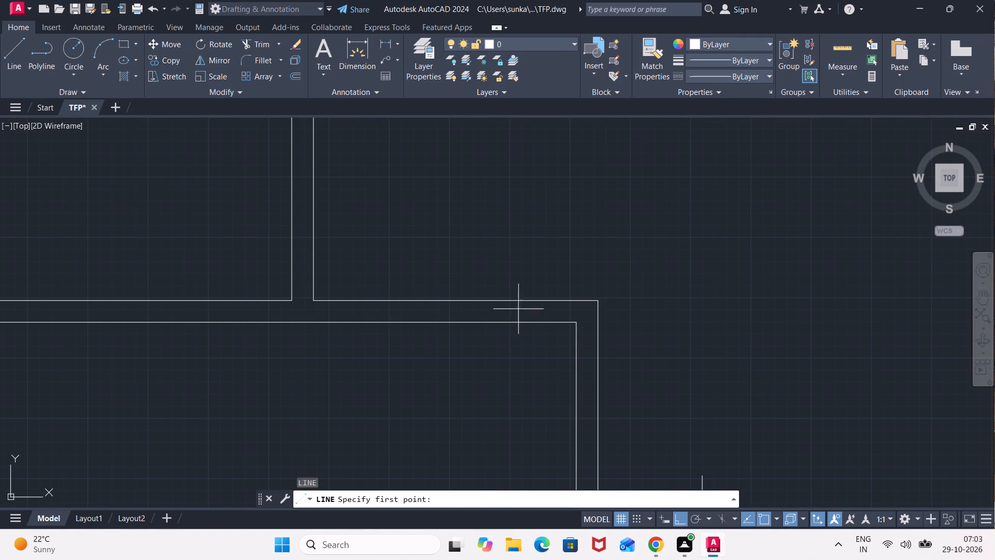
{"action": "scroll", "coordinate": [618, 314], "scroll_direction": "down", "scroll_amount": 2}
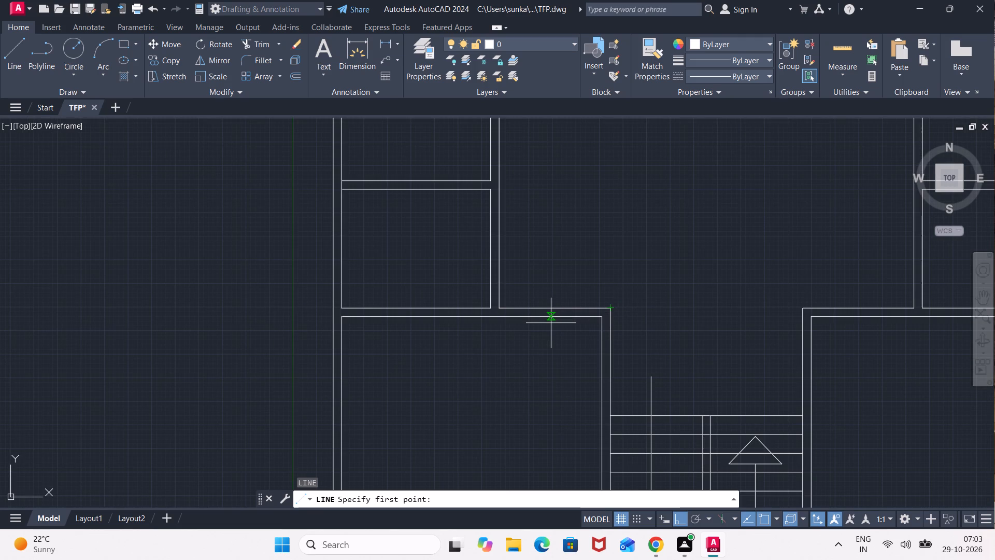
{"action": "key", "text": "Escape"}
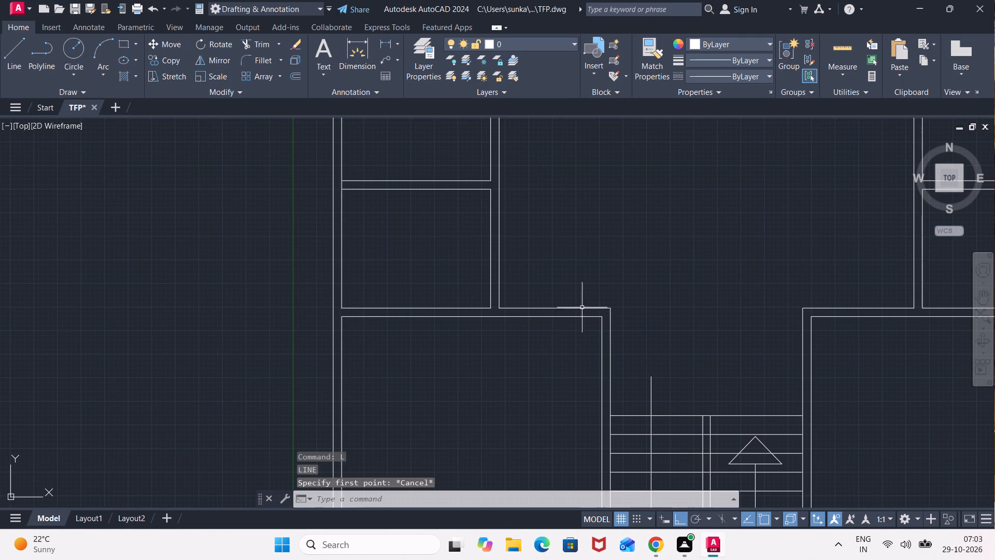
Stretch both lines of the wall left of the staircase across the stair opening to meet the wall on the right.
{"action": "left_click", "coordinate": [585, 307]}
{"action": "left_click", "coordinate": [615, 306]}
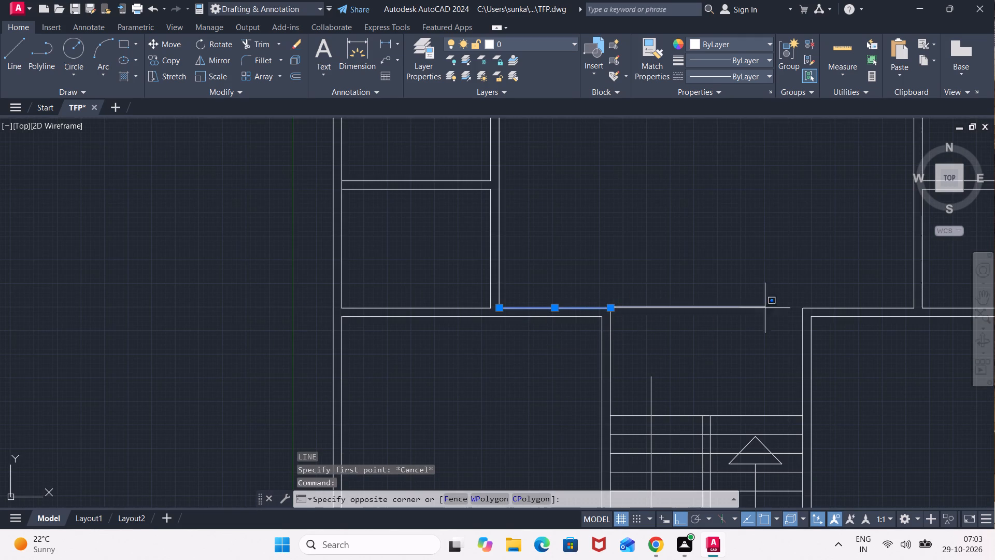
{"action": "left_click", "coordinate": [800, 309]}
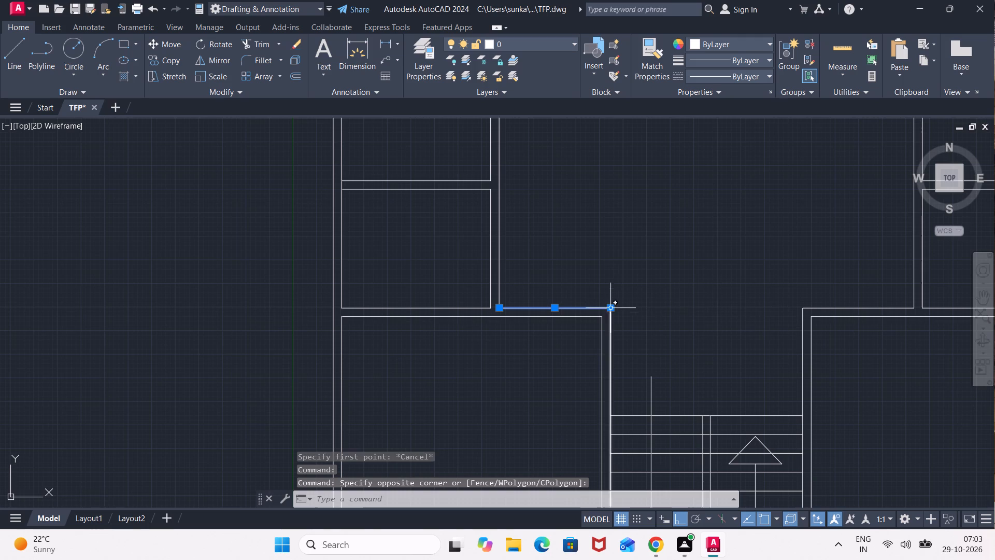
{"action": "left_click", "coordinate": [612, 310]}
{"action": "left_click", "coordinate": [801, 312]}
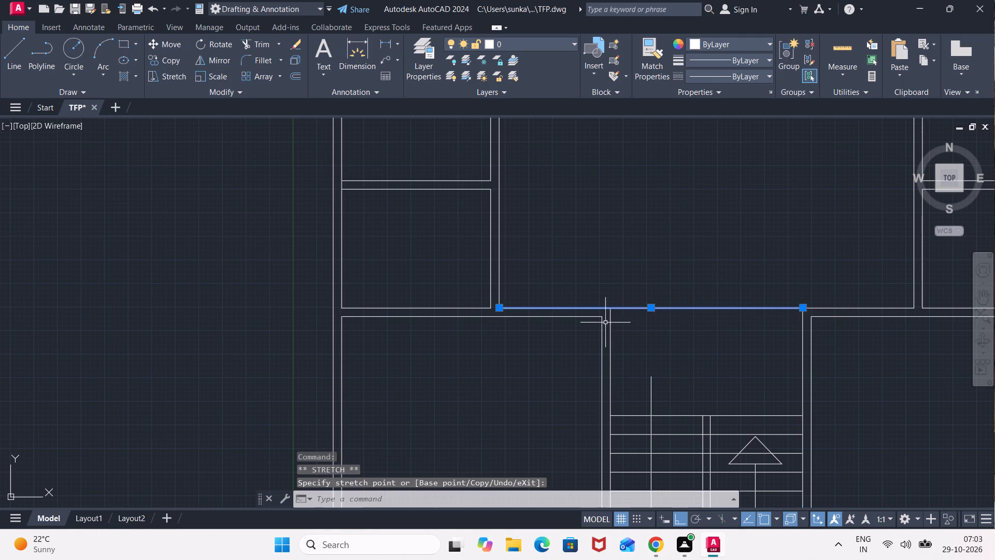
{"action": "left_click", "coordinate": [586, 315]}
{"action": "left_click", "coordinate": [604, 319]}
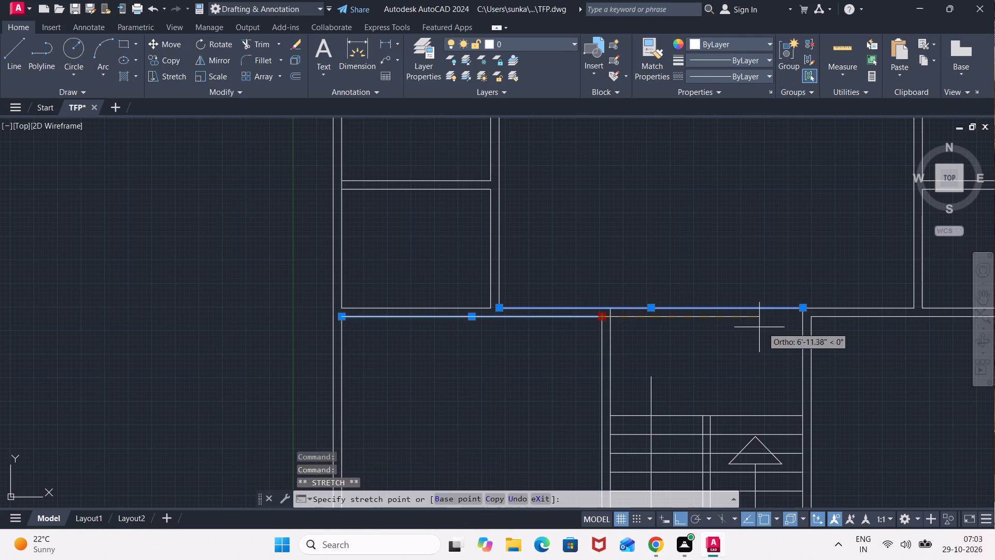
{"action": "left_click", "coordinate": [811, 319]}
{"action": "key", "text": "Escape"}
{"action": "key", "text": "Escape"}
{"action": "key", "text": "Escape"}
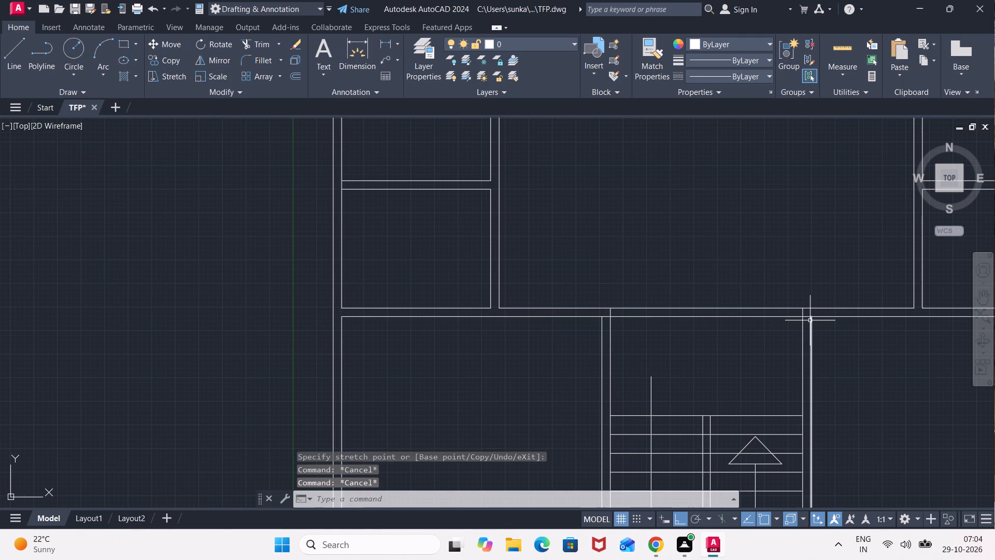
Trim the stair side-wall line ends and the line pieces crossing the wall junctions at both upper corners of the staircase.
{"action": "type", "text": "TR"}
{"action": "key", "text": "Return"}
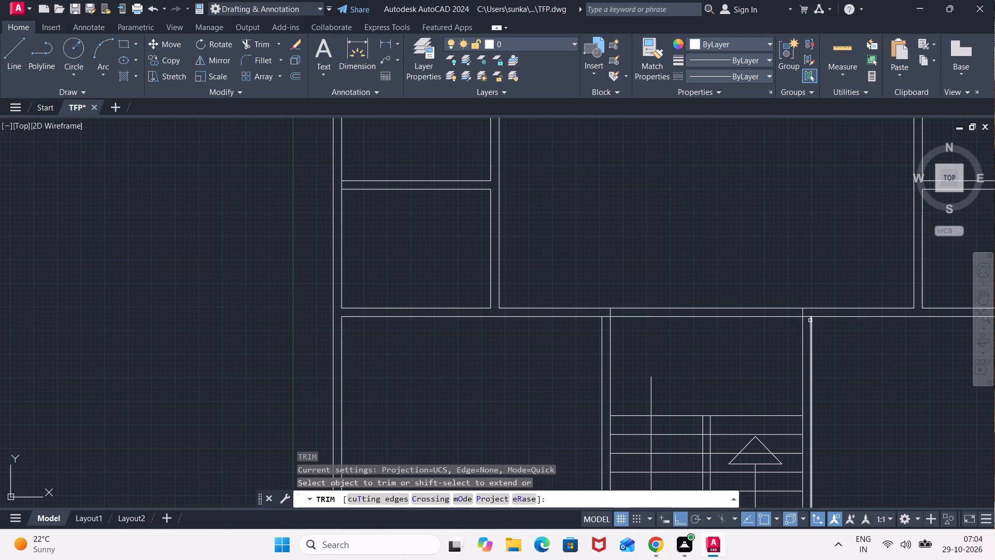
{"action": "left_click", "coordinate": [811, 314]}
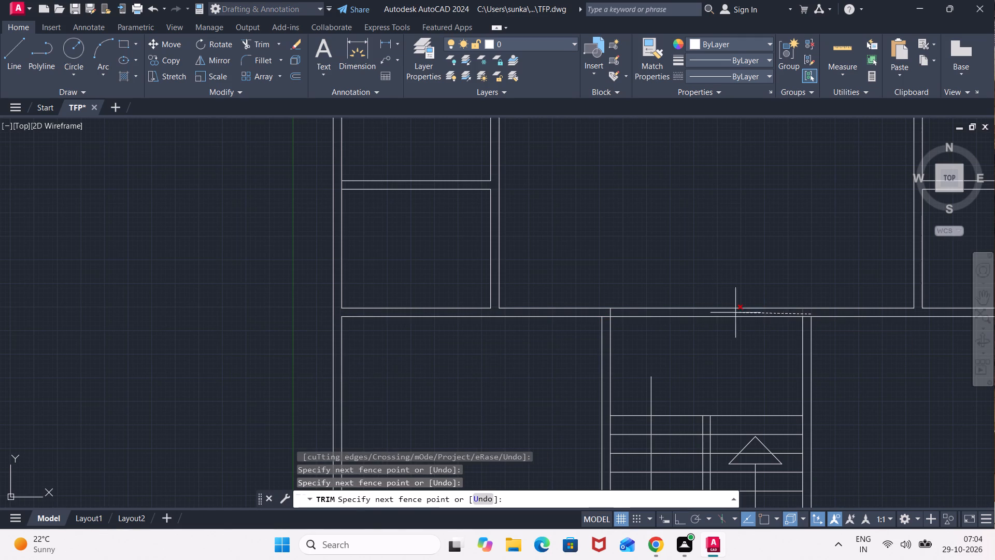
{"action": "left_click", "coordinate": [602, 310]}
{"action": "left_click", "coordinate": [605, 317]}
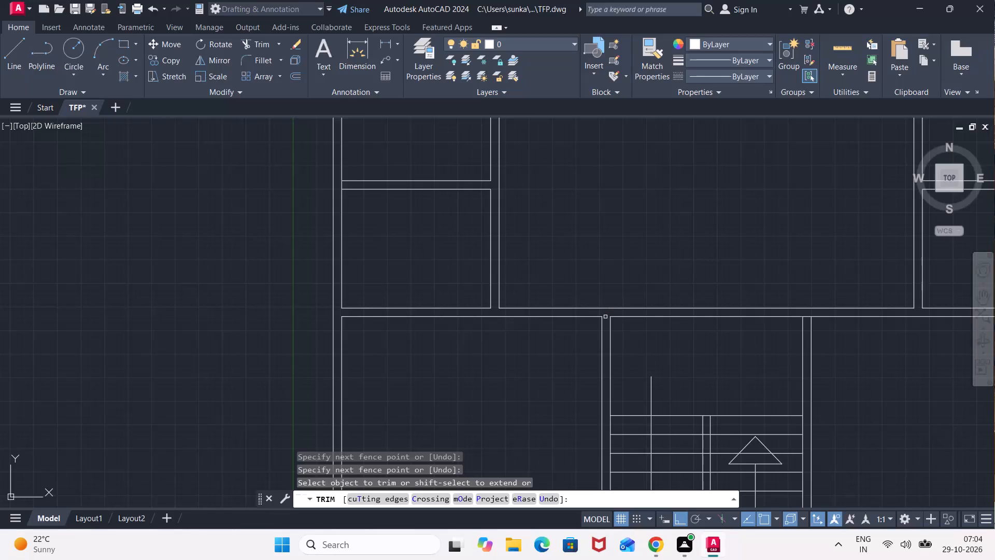
{"action": "left_click", "coordinate": [807, 318]}
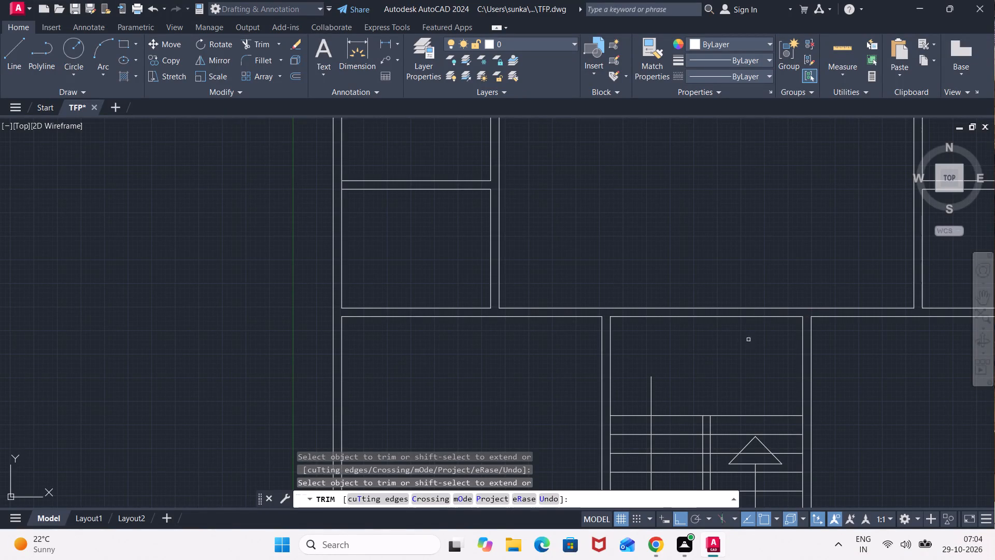
{"action": "key", "text": "Escape"}
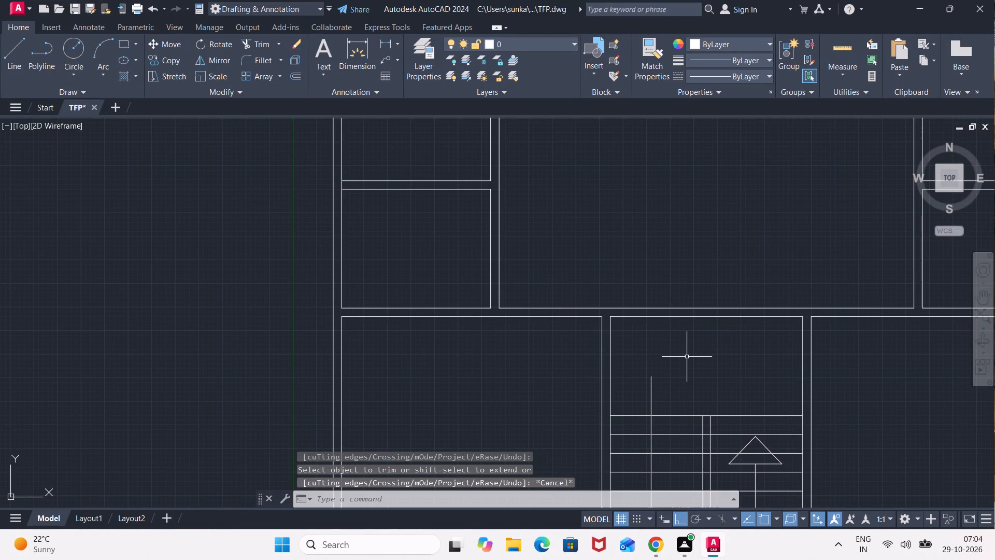
Draw a vertical line from the lower end of the upper small rooms' partition through the central hall to the staircase's top tread.
{"action": "key", "text": "l"}
{"action": "key", "text": "Return"}
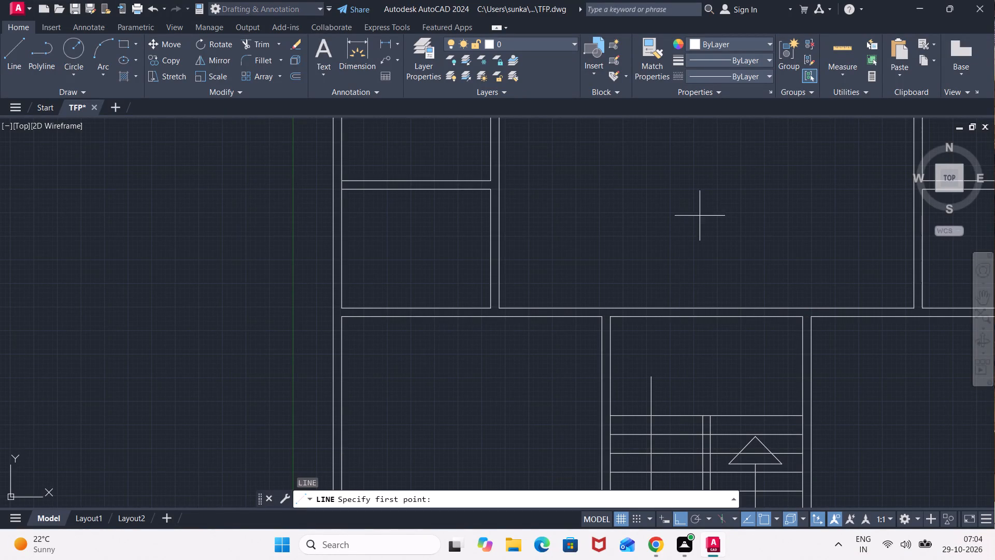
{"action": "scroll", "coordinate": [707, 209], "scroll_direction": "down", "scroll_amount": 2}
{"action": "middle_click_drag", "start_coordinate": [713, 200], "coordinate": [674, 311]}
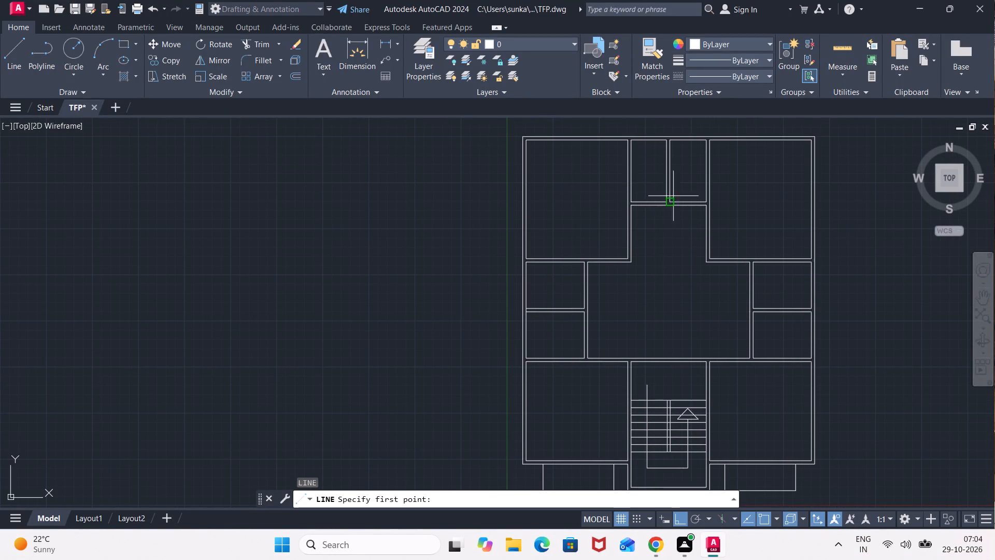
{"action": "left_click", "coordinate": [669, 198]}
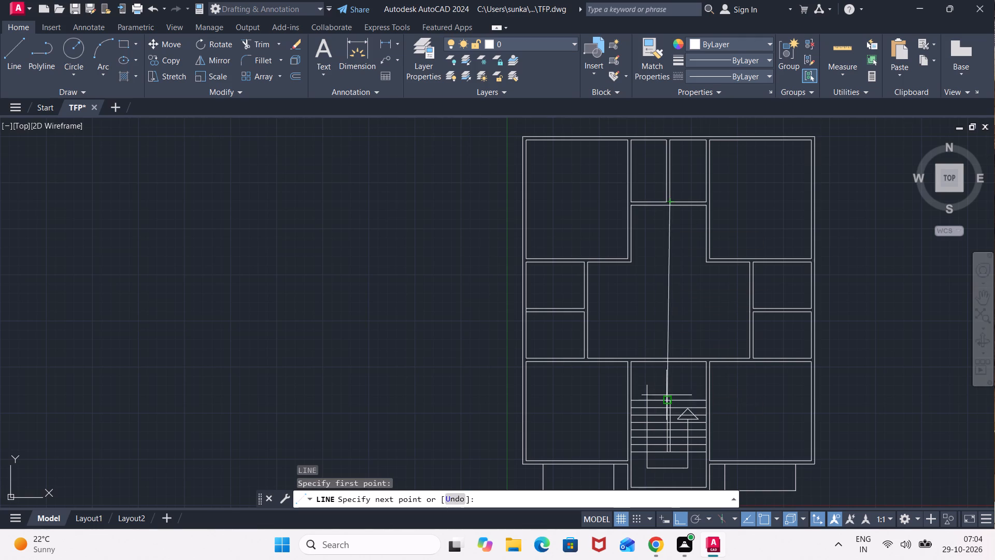
{"action": "scroll", "coordinate": [670, 407], "scroll_direction": "up", "scroll_amount": 2}
{"action": "left_click", "coordinate": [673, 388]}
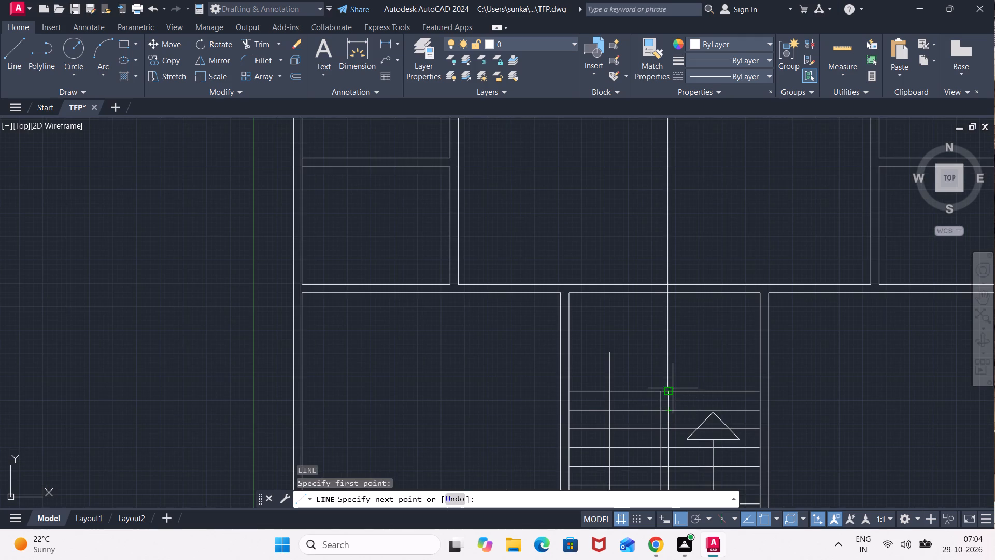
{"action": "key", "text": "Escape"}
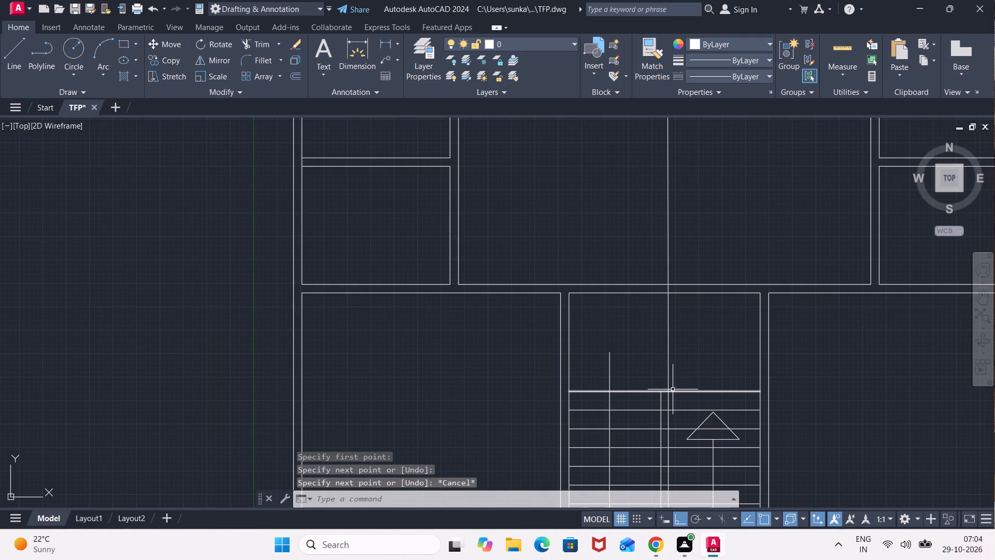
Stretch the partition's left line down through the central hall to the lower line of the wall above the staircase.
{"action": "scroll", "coordinate": [634, 255], "scroll_direction": "down", "scroll_amount": 1}
{"action": "middle_click_drag", "start_coordinate": [648, 146], "coordinate": [671, 260]}
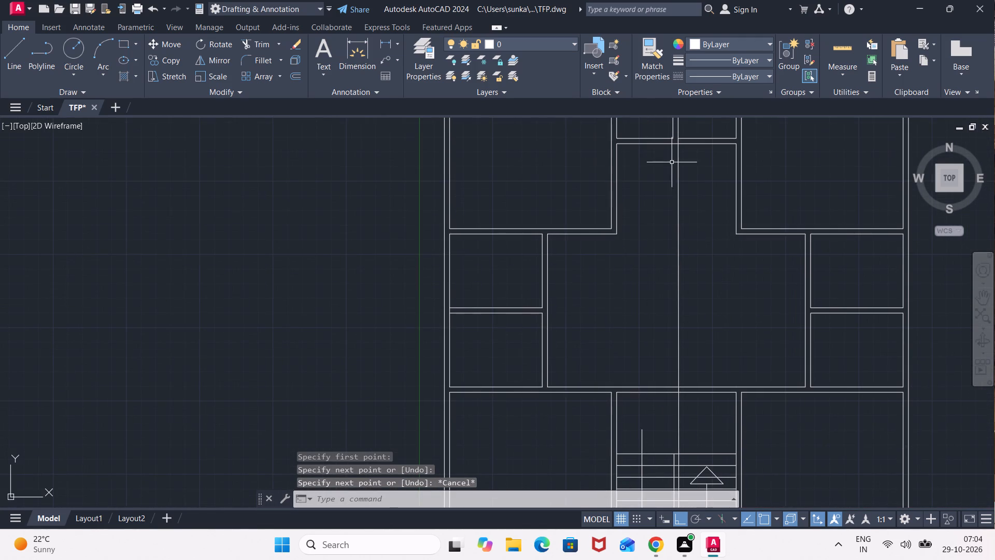
{"action": "middle_click_drag", "start_coordinate": [671, 152], "coordinate": [666, 229]}
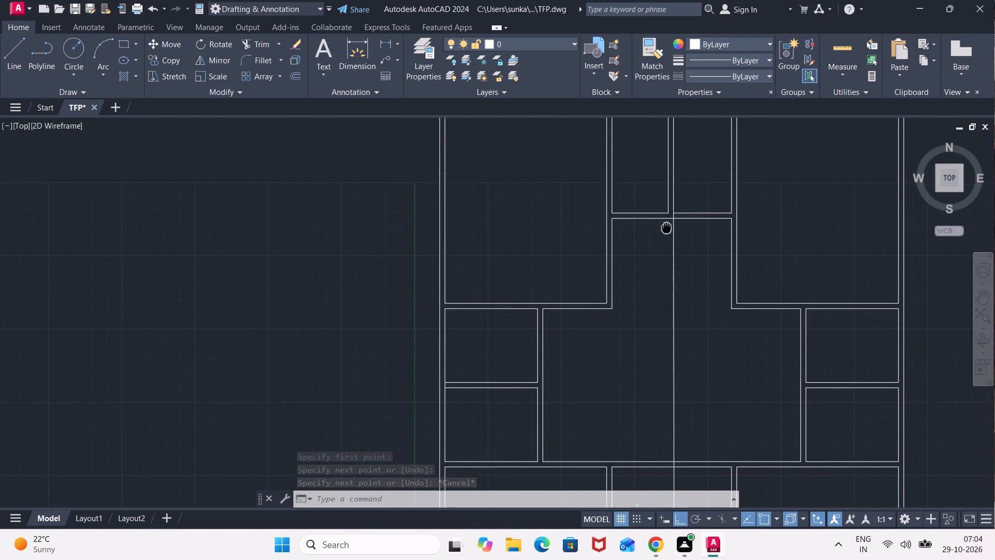
{"action": "middle_click_drag", "start_coordinate": [666, 229], "coordinate": [666, 230]}
{"action": "left_click", "coordinate": [669, 184]}
{"action": "left_click", "coordinate": [668, 215]}
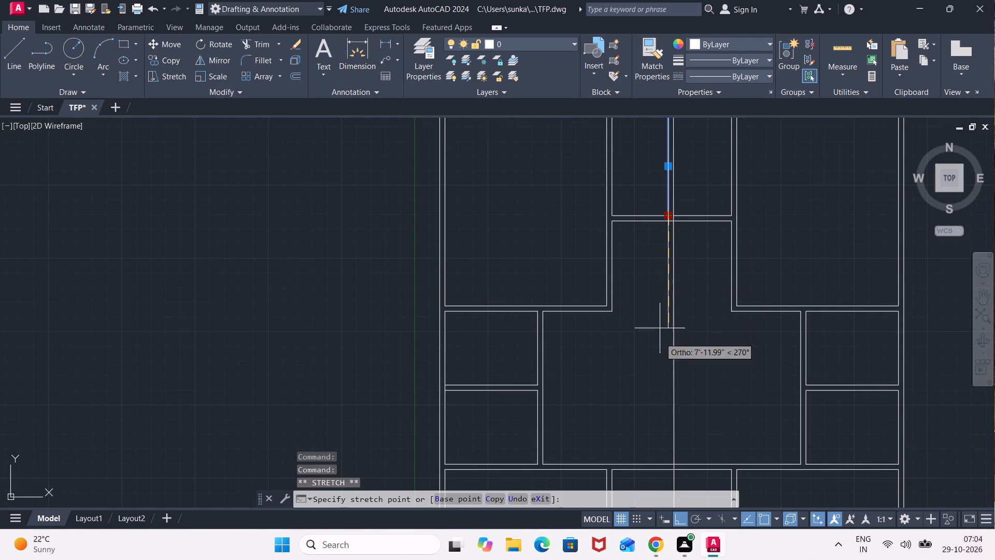
{"action": "scroll", "coordinate": [666, 465], "scroll_direction": "up", "scroll_amount": 2}
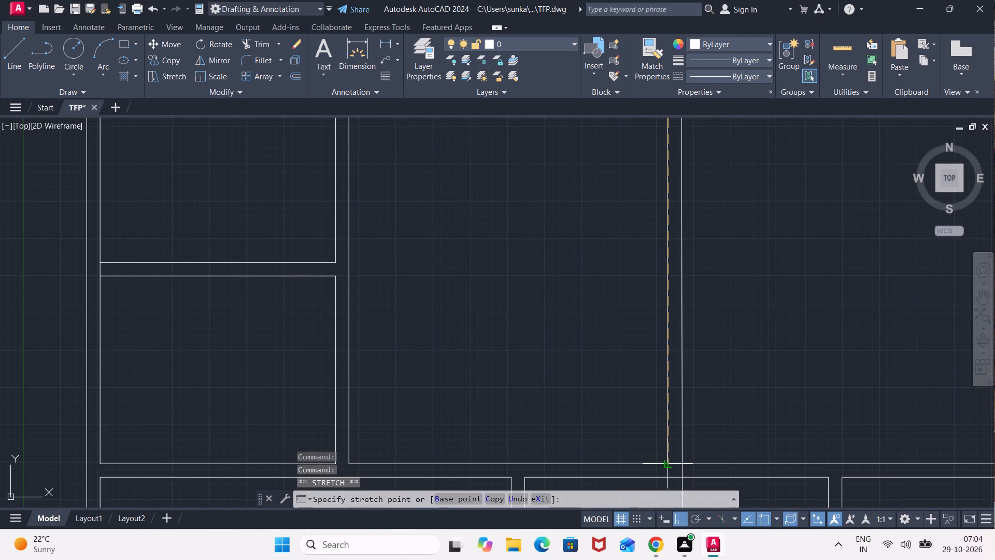
{"action": "left_click", "coordinate": [665, 478]}
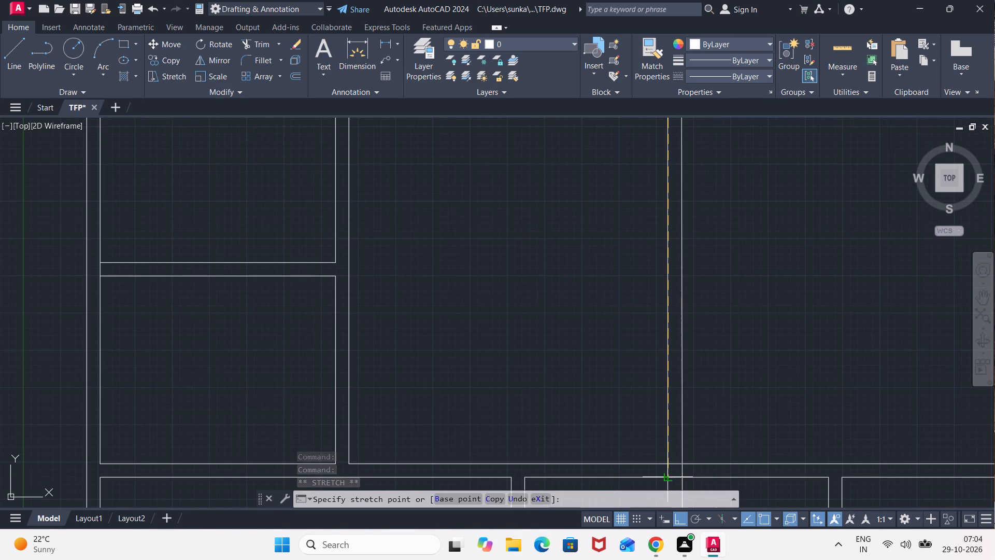
{"action": "key", "text": "Escape"}
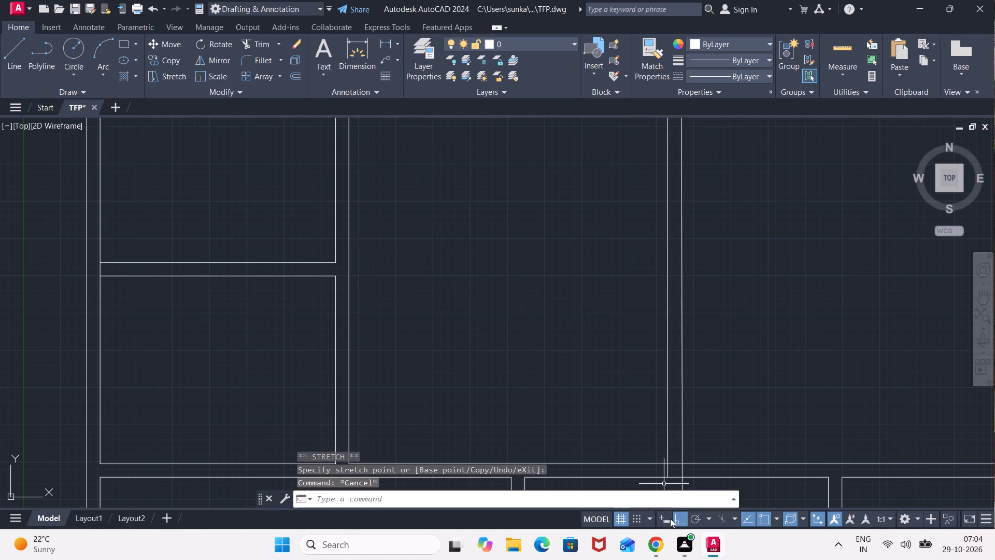
Trim the new hall partition's line inside the stairwell and clear the lines crossing its junction with the wall above the staircase.
{"action": "scroll", "coordinate": [670, 519], "scroll_direction": "down", "scroll_amount": 2}
{"action": "scroll", "coordinate": [696, 450], "scroll_direction": "down", "scroll_amount": 1}
{"action": "middle_click_drag", "start_coordinate": [695, 442], "coordinate": [609, 149]}
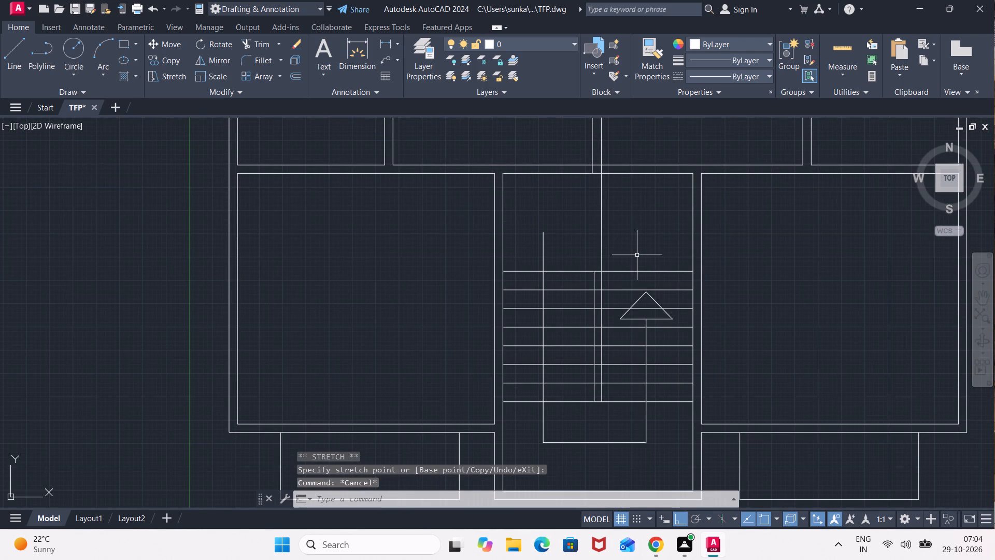
{"action": "type", "text": "TR"}
{"action": "key", "text": "Return"}
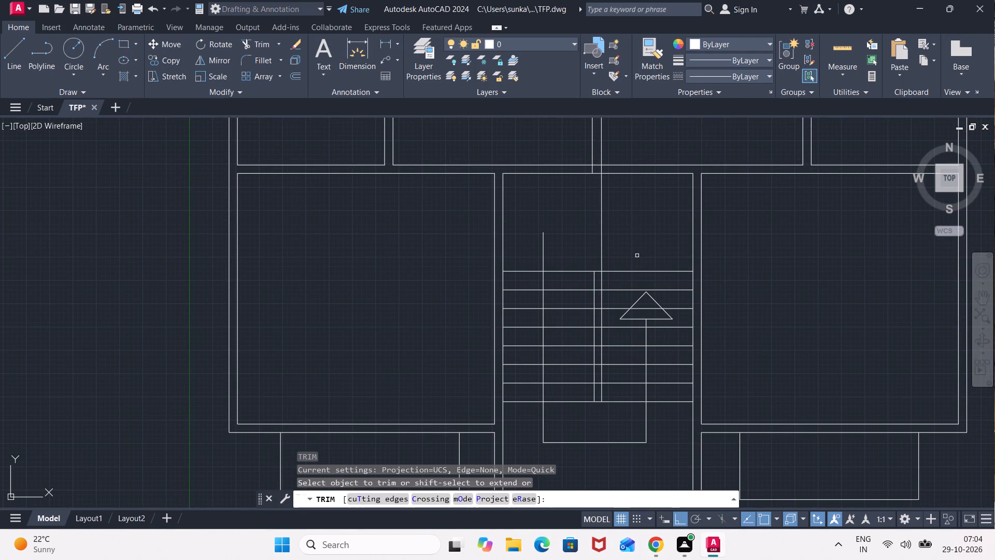
{"action": "left_click", "coordinate": [631, 229]}
{"action": "left_click", "coordinate": [587, 235]}
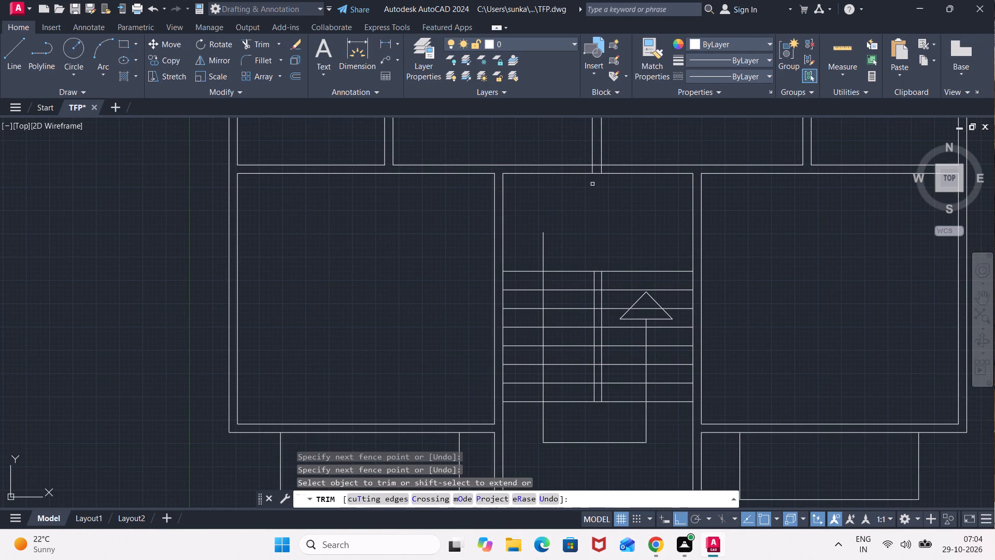
{"action": "scroll", "coordinate": [594, 169], "scroll_direction": "up", "scroll_amount": 2}
{"action": "left_click", "coordinate": [599, 159]}
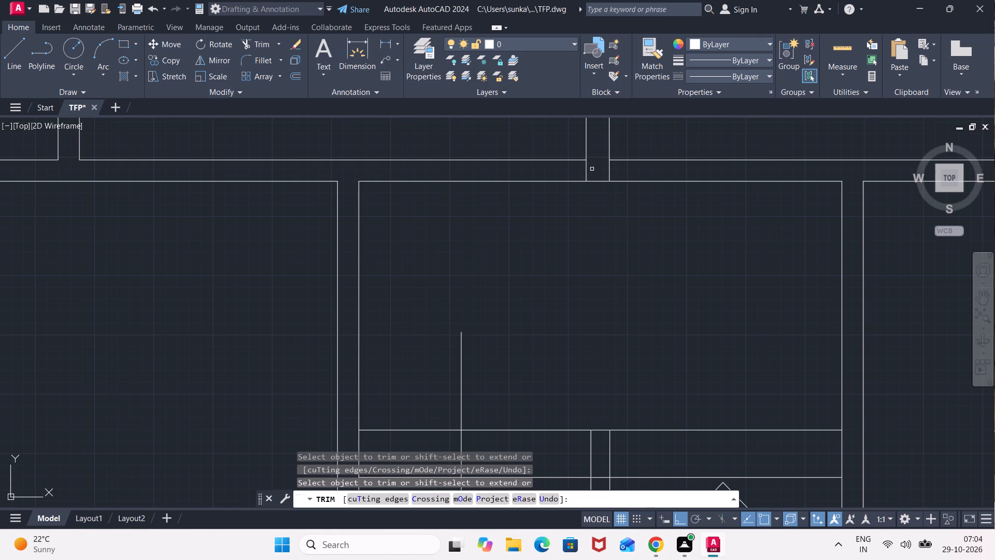
{"action": "scroll", "coordinate": [502, 263], "scroll_direction": "down", "scroll_amount": 3}
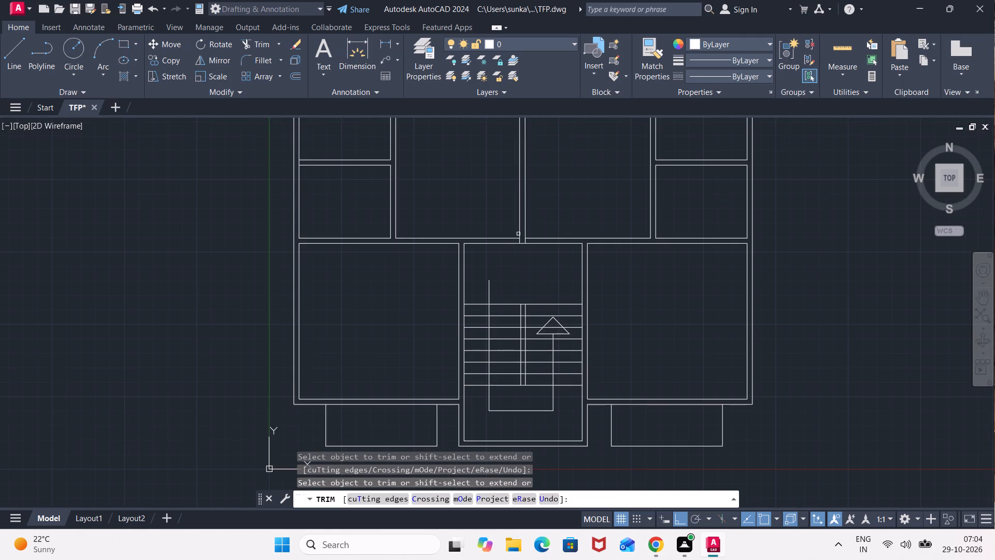
{"action": "scroll", "coordinate": [525, 237], "scroll_direction": "up", "scroll_amount": 2}
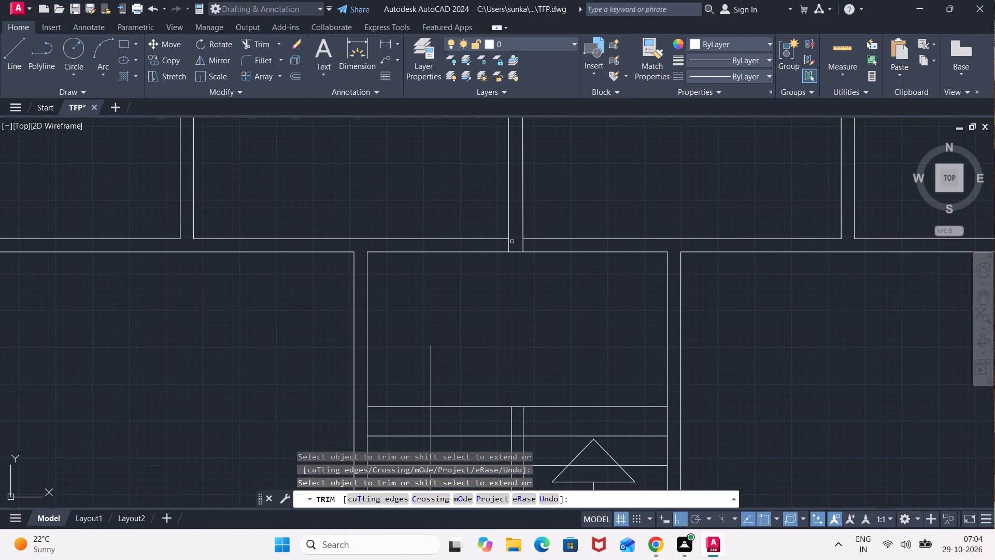
{"action": "left_click", "coordinate": [514, 245]}
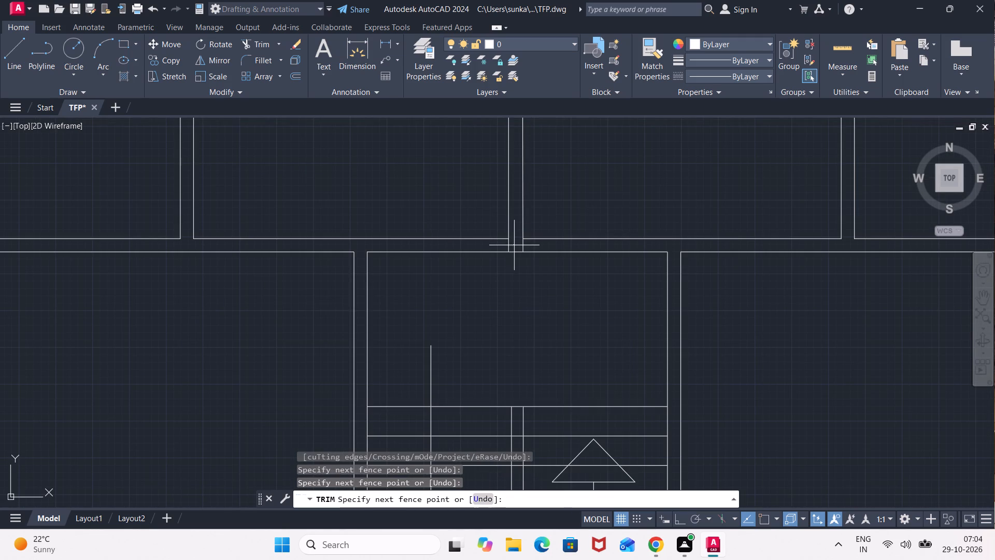
{"action": "left_click", "coordinate": [500, 246]}
{"action": "left_click", "coordinate": [543, 245]}
{"action": "left_click", "coordinate": [513, 244]}
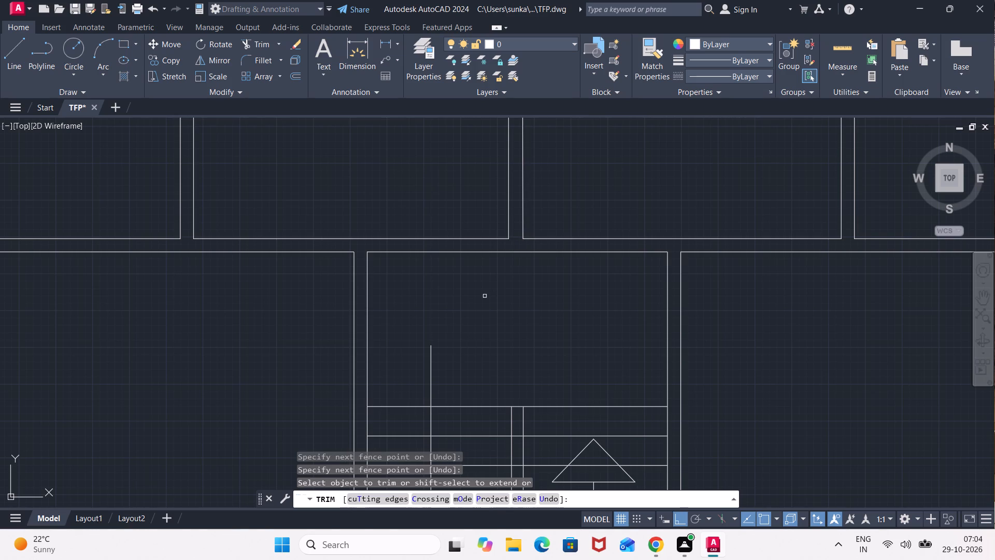
{"action": "key", "text": "Escape"}
Draw a short vertical line across the wall above the staircase on each side of the hall partition, slightly away from it.
{"action": "key", "text": "l"}
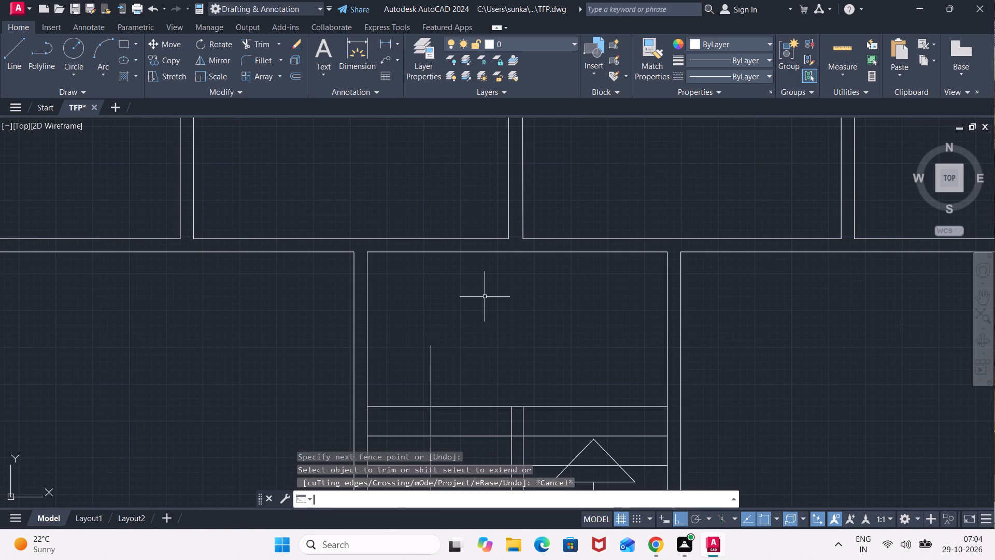
{"action": "key", "text": "Return"}
{"action": "scroll", "coordinate": [463, 266], "scroll_direction": "up", "scroll_amount": 3}
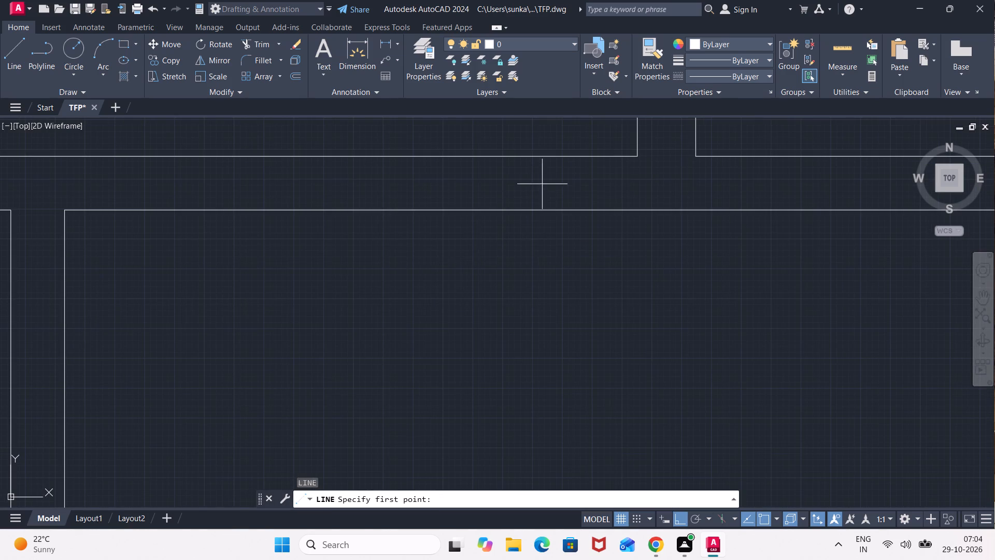
{"action": "left_click", "coordinate": [612, 158]}
{"action": "left_click", "coordinate": [613, 208]}
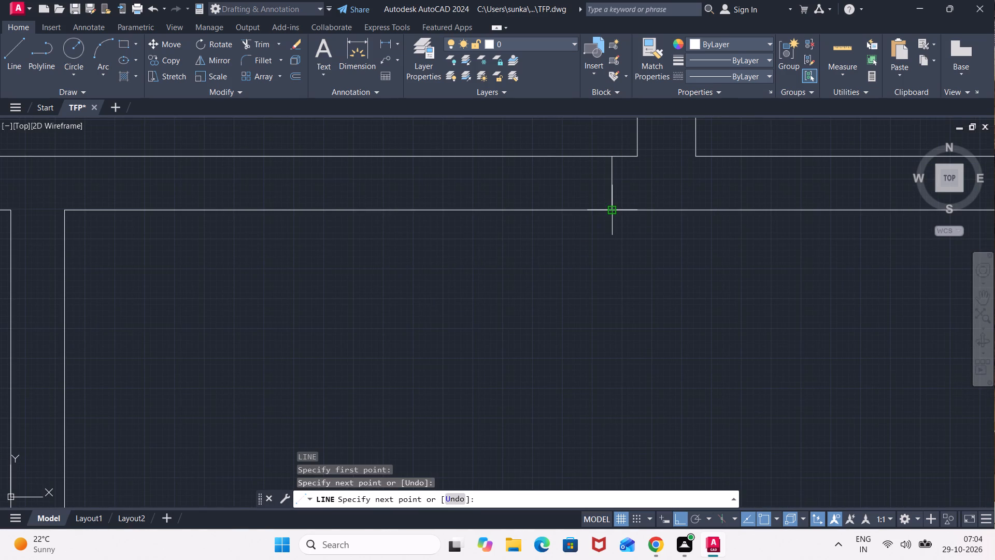
{"action": "key", "text": "space"}
{"action": "key", "text": "space"}
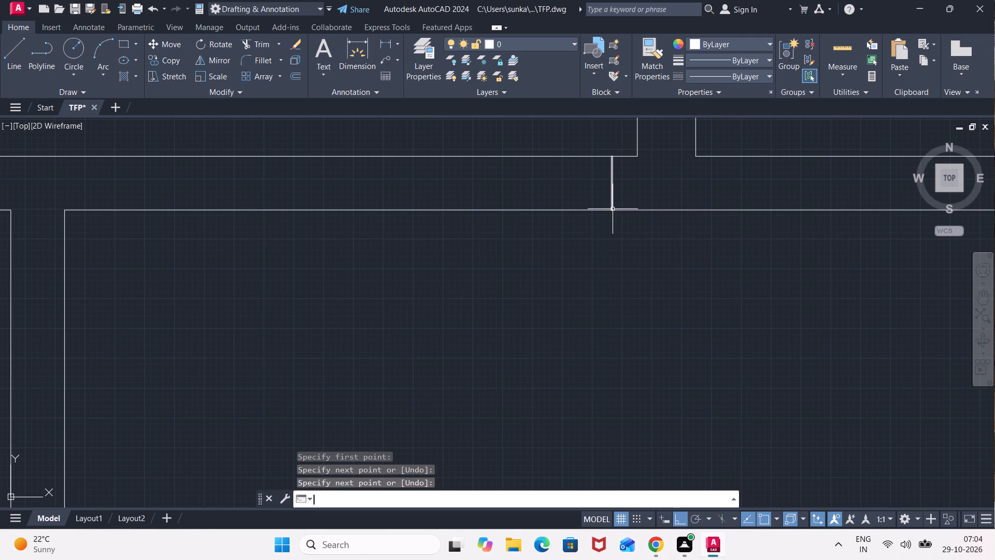
{"action": "left_click", "coordinate": [729, 158]}
{"action": "left_click", "coordinate": [733, 201]}
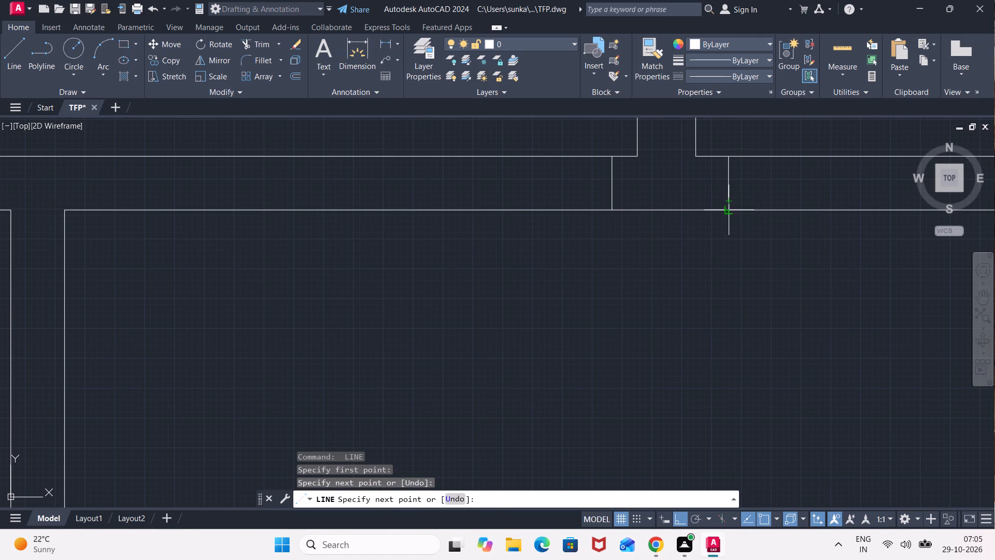
{"action": "left_click", "coordinate": [729, 211]}
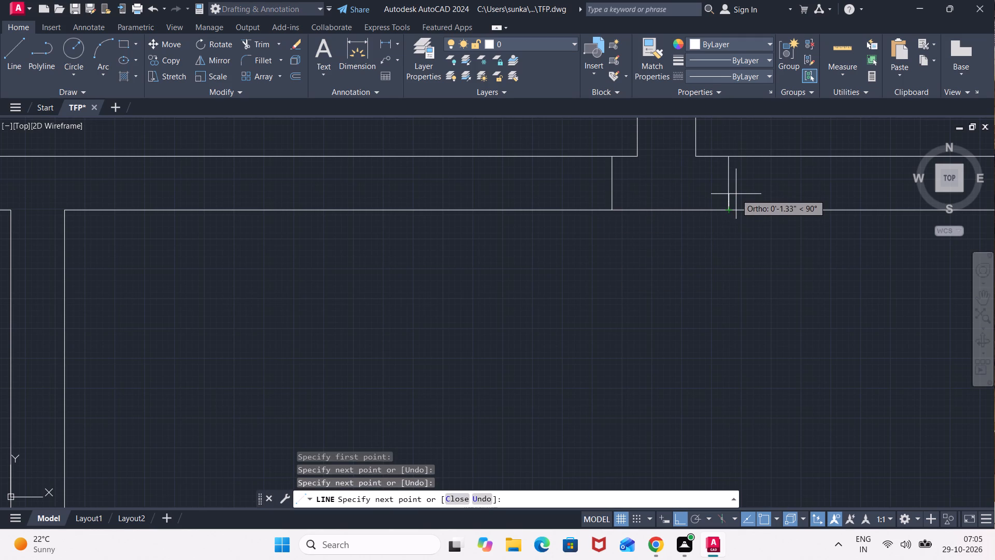
Join the overlapping pieces of the short vertical line across the wall just right of the hall partition into one line.
{"action": "key", "text": "Escape"}
{"action": "left_click", "coordinate": [736, 193]}
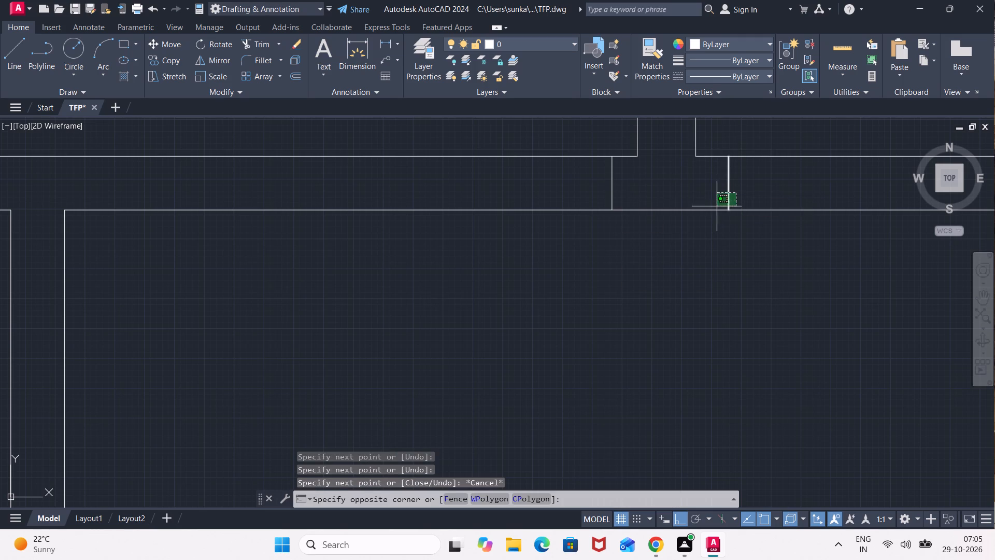
{"action": "left_click", "coordinate": [716, 208]}
{"action": "key", "text": "j"}
{"action": "key", "text": "Return"}
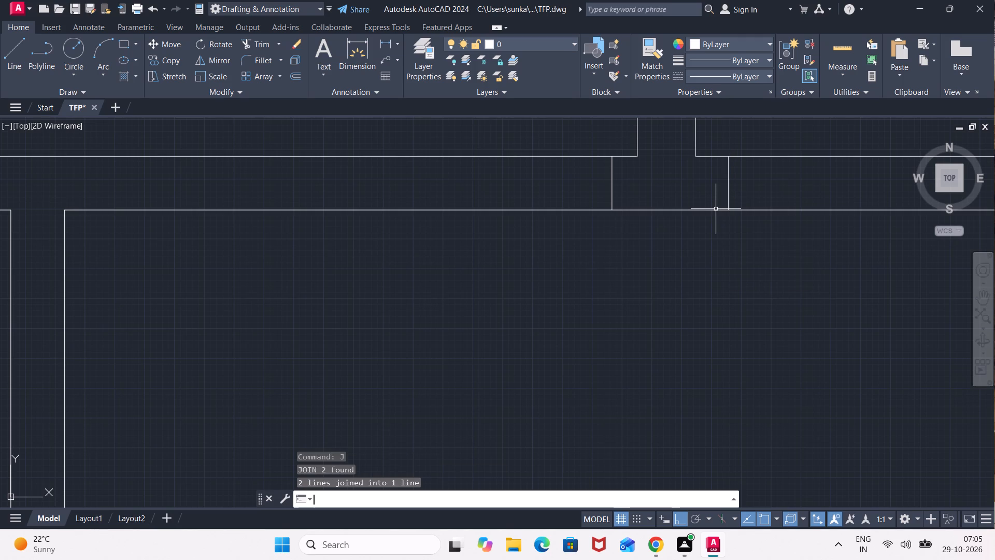
Offset the two short lines beside the hall partition 3' outward, one to each side, along the wall above the staircase.
{"action": "scroll", "coordinate": [716, 209], "scroll_direction": "down", "scroll_amount": 3}
{"action": "middle_click_drag", "start_coordinate": [729, 209], "coordinate": [629, 300]}
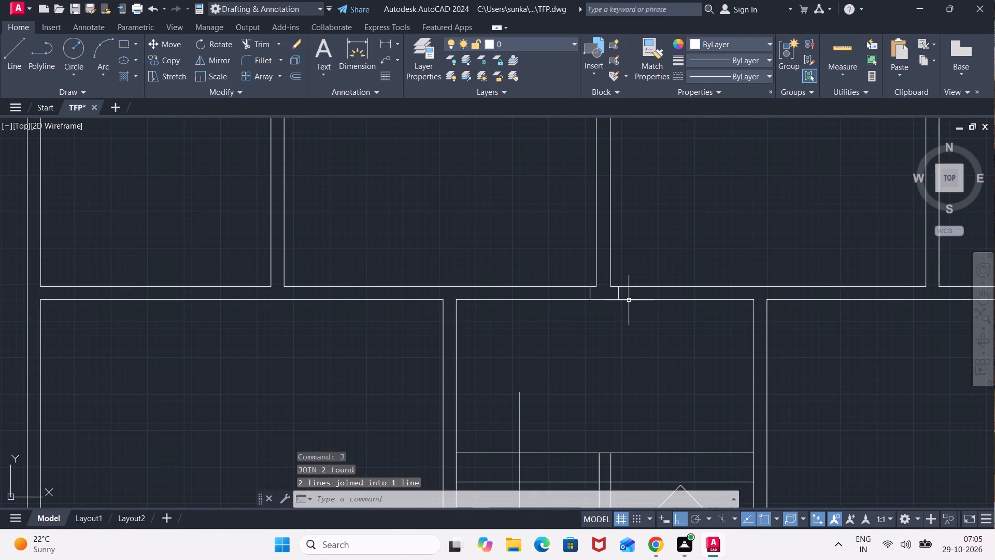
{"action": "key", "text": "o"}
{"action": "key", "text": "Return"}
{"action": "type", "text": "3'"}
{"action": "key", "text": "Return"}
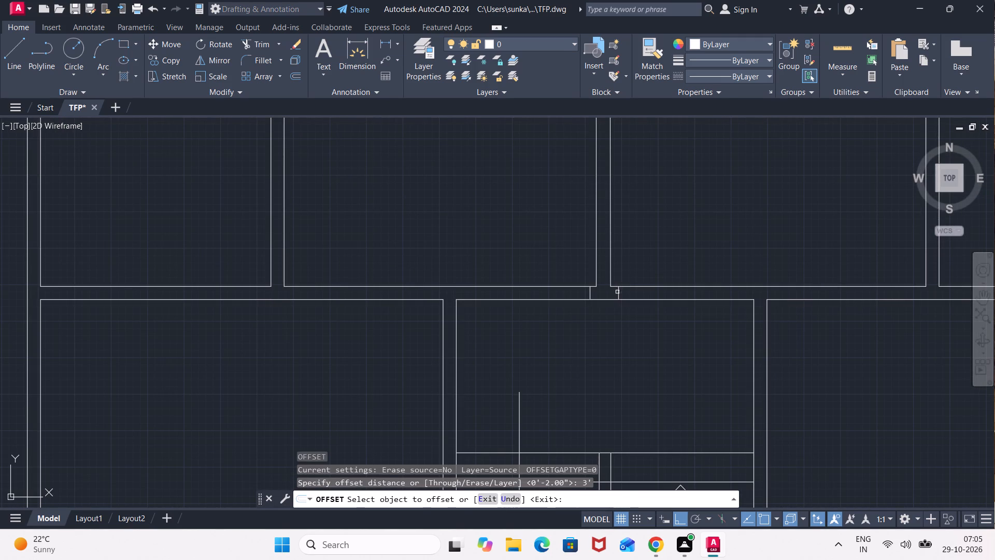
{"action": "left_click", "coordinate": [617, 292]}
{"action": "left_click", "coordinate": [687, 283]}
{"action": "left_click", "coordinate": [590, 295]}
{"action": "left_click", "coordinate": [470, 296]}
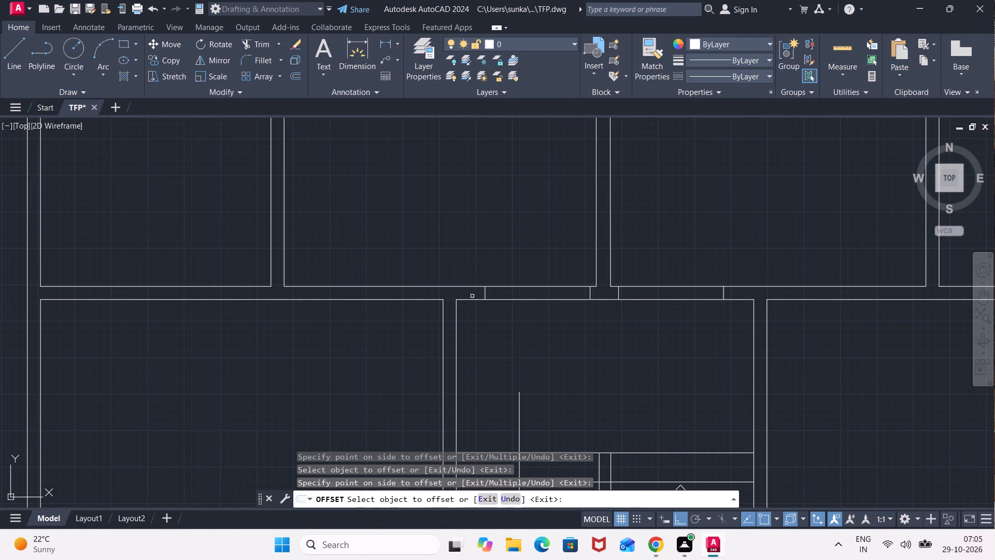
{"action": "key", "text": "Escape"}
Trim the wall lines between each pair of short lines to open two 3' gaps beside the hall partition.
{"action": "type", "text": "TR"}
{"action": "key", "text": "Return"}
{"action": "left_click", "coordinate": [530, 316]}
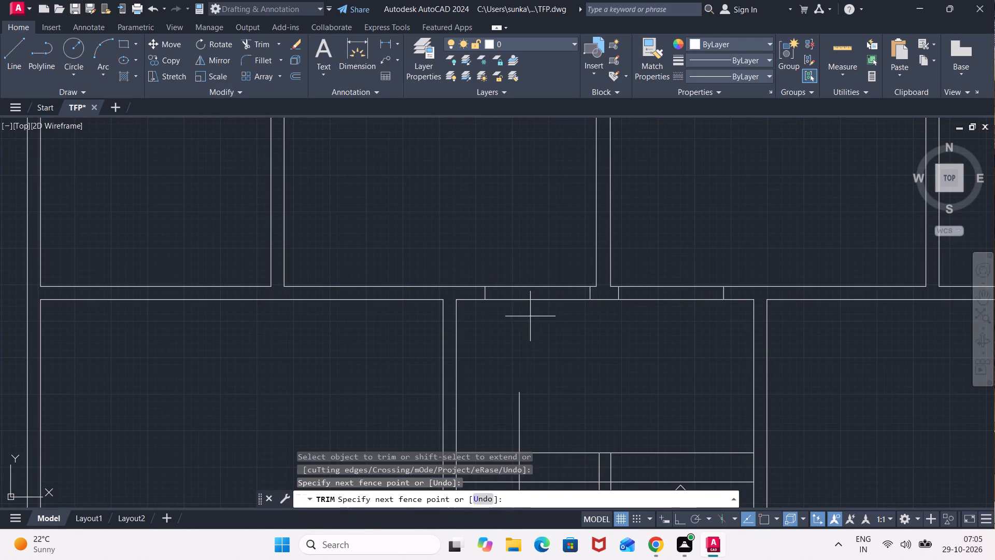
{"action": "left_click", "coordinate": [529, 264]}
{"action": "left_click", "coordinate": [679, 328]}
{"action": "left_click", "coordinate": [665, 261]}
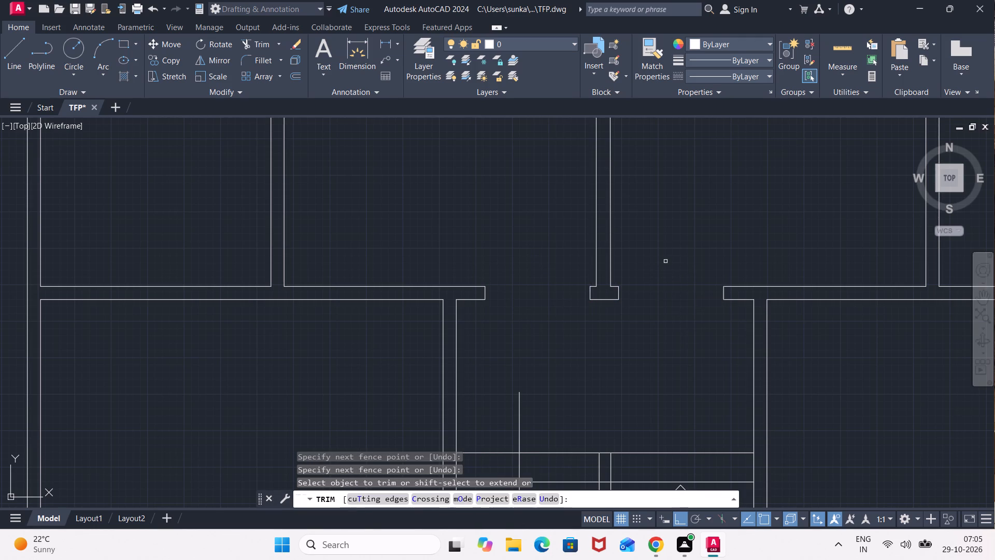
{"action": "middle_click_drag", "start_coordinate": [317, 354], "coordinate": [478, 370]}
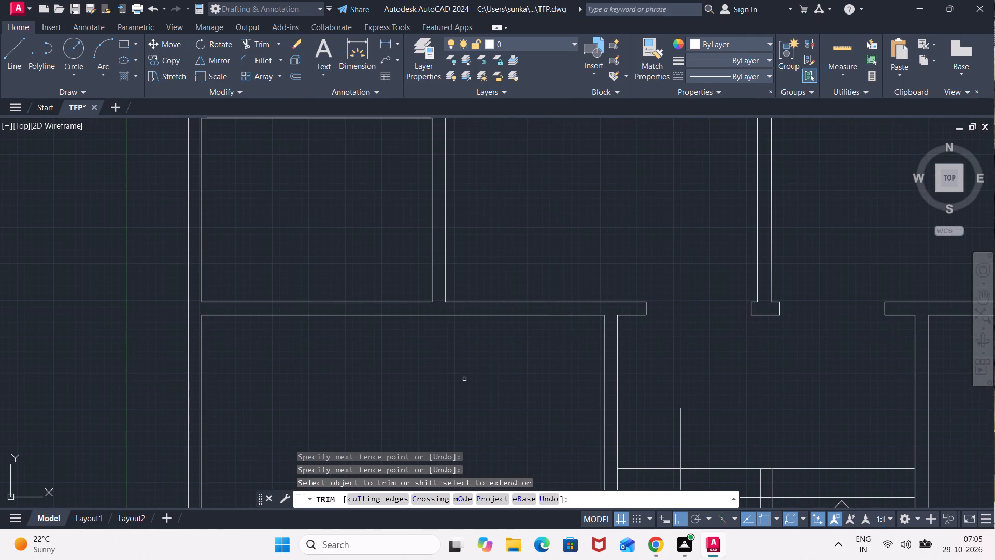
{"action": "key", "text": "Escape"}
Draw a short vertical line across the horizontal wall, slightly left of the staircase's left wall.
{"action": "key", "text": "l"}
{"action": "key", "text": "Return"}
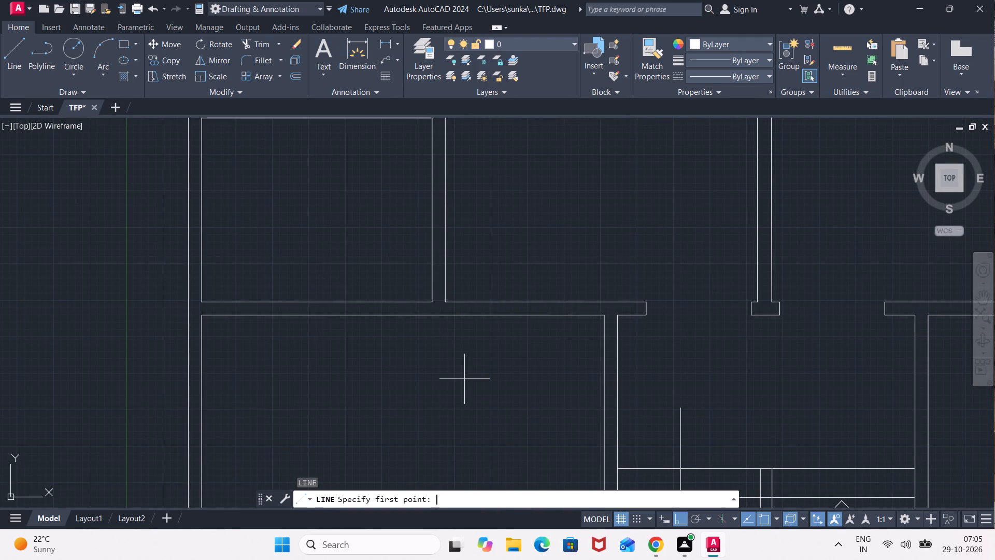
{"action": "scroll", "coordinate": [517, 354], "scroll_direction": "down", "scroll_amount": 1}
{"action": "scroll", "coordinate": [564, 327], "scroll_direction": "up", "scroll_amount": 2}
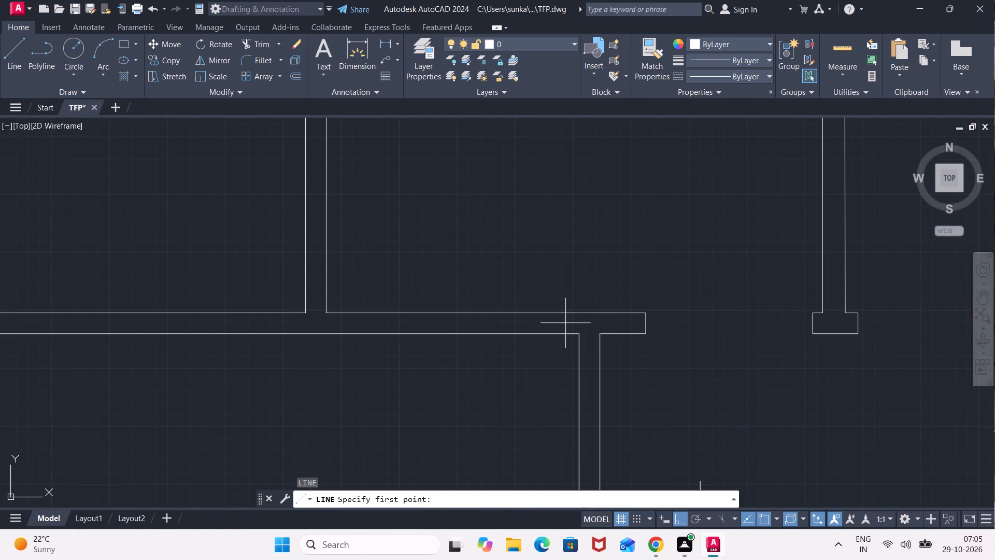
{"action": "left_click", "coordinate": [562, 314]}
{"action": "left_click", "coordinate": [562, 339]}
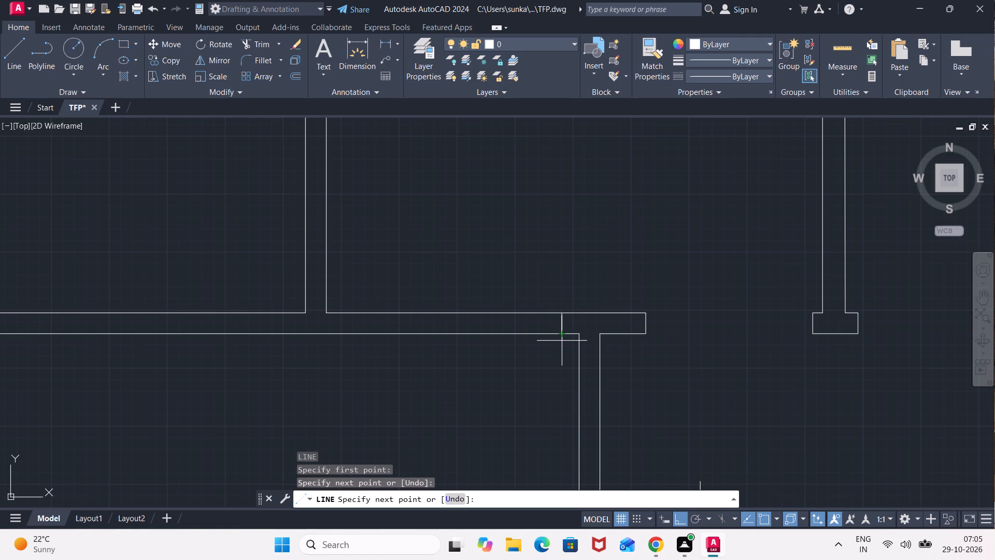
{"action": "key", "text": "Escape"}
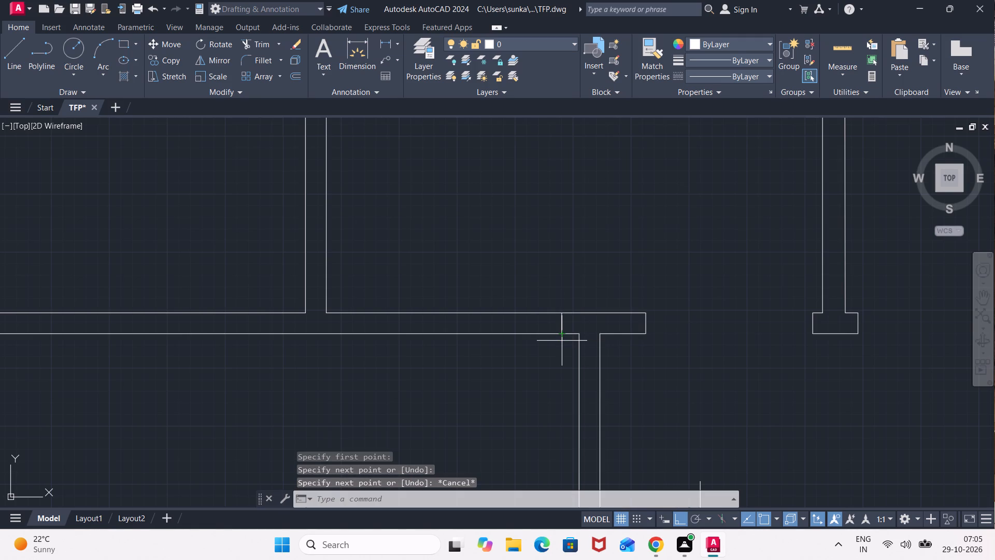
Offset the short line beside the staircase's left wall 3'6" to the left.
{"action": "key", "text": "o"}
{"action": "key", "text": "Return"}
{"action": "type", "text": "3'6\""}
{"action": "key", "text": "Return"}
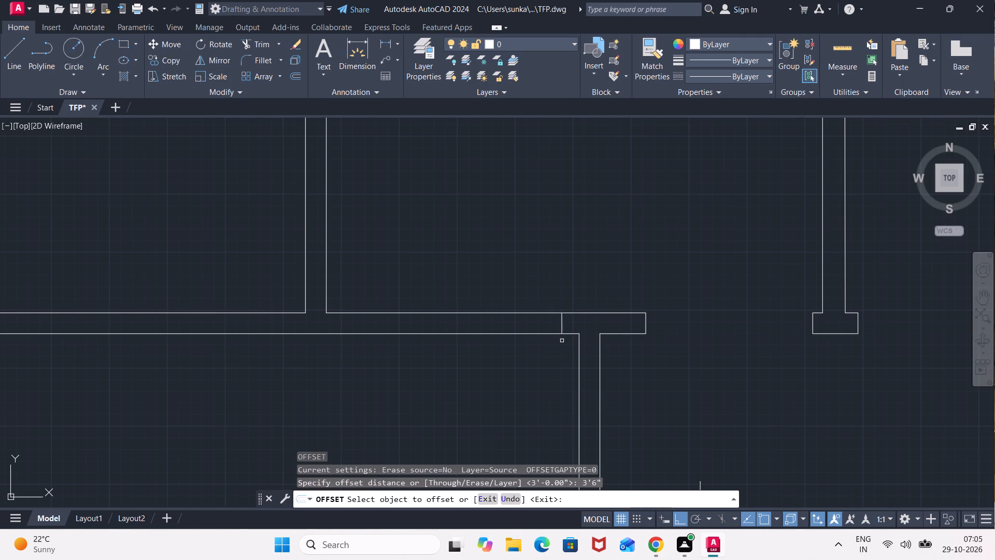
{"action": "left_click", "coordinate": [561, 323]}
{"action": "left_click", "coordinate": [453, 325]}
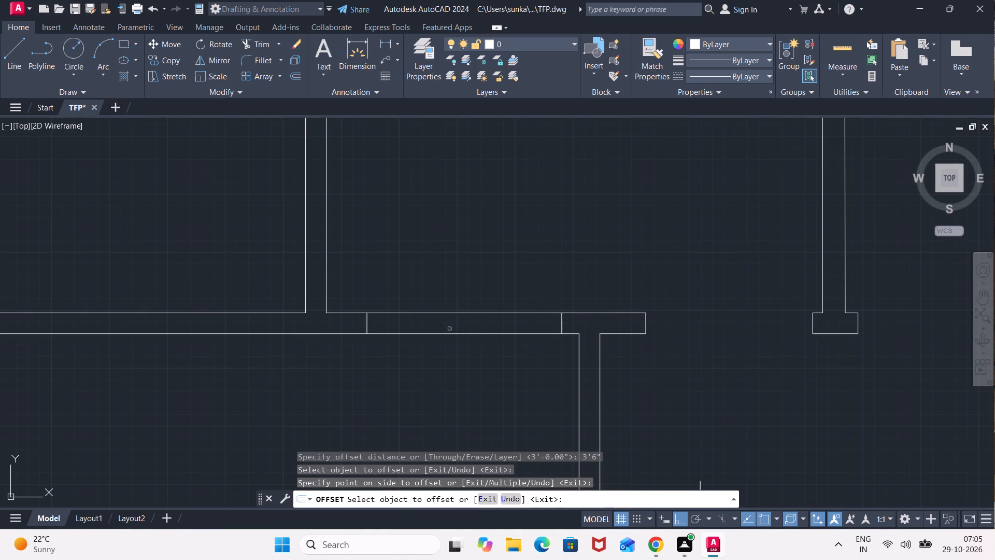
{"action": "scroll", "coordinate": [489, 352], "scroll_direction": "down", "scroll_amount": 2}
{"action": "middle_click_drag", "start_coordinate": [651, 361], "coordinate": [260, 348]}
{"action": "scroll", "coordinate": [413, 341], "scroll_direction": "up", "scroll_amount": 1}
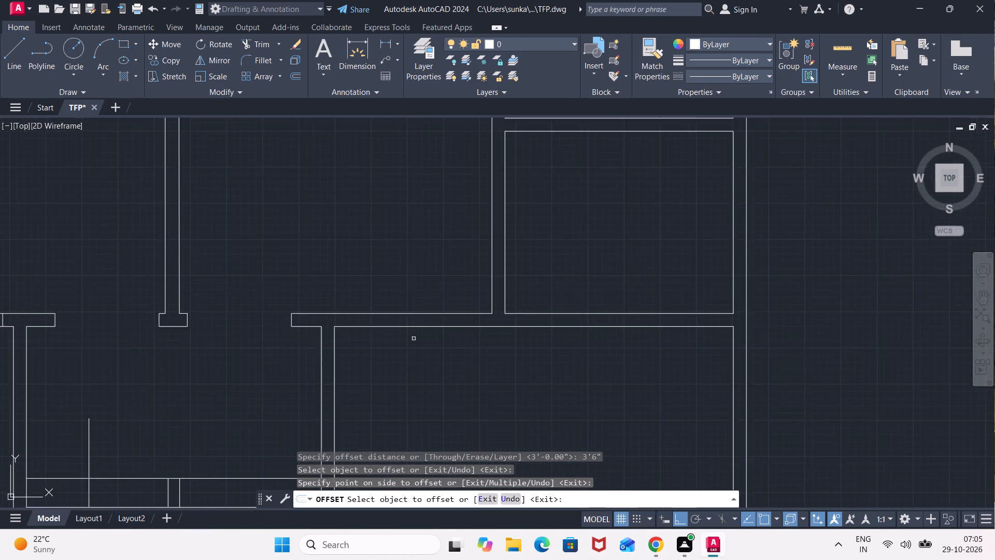
{"action": "scroll", "coordinate": [414, 338], "scroll_direction": "up", "scroll_amount": 1}
{"action": "key", "text": "Escape"}
Draw a short vertical line across the horizontal wall, slightly right of the staircase's right wall.
{"action": "key", "text": "l"}
{"action": "key", "text": "Return"}
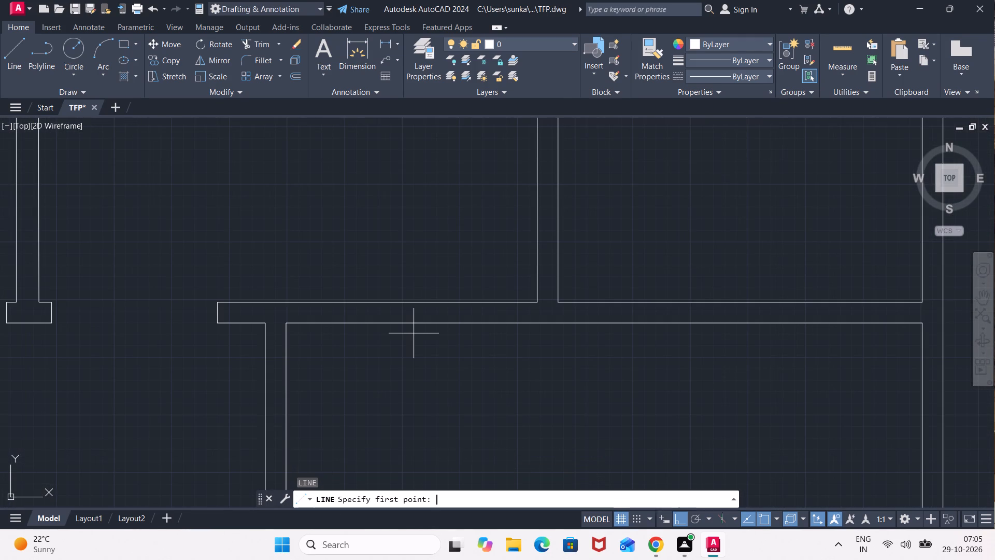
{"action": "left_click", "coordinate": [303, 302]}
{"action": "left_click", "coordinate": [297, 327]}
{"action": "key", "text": "Escape"}
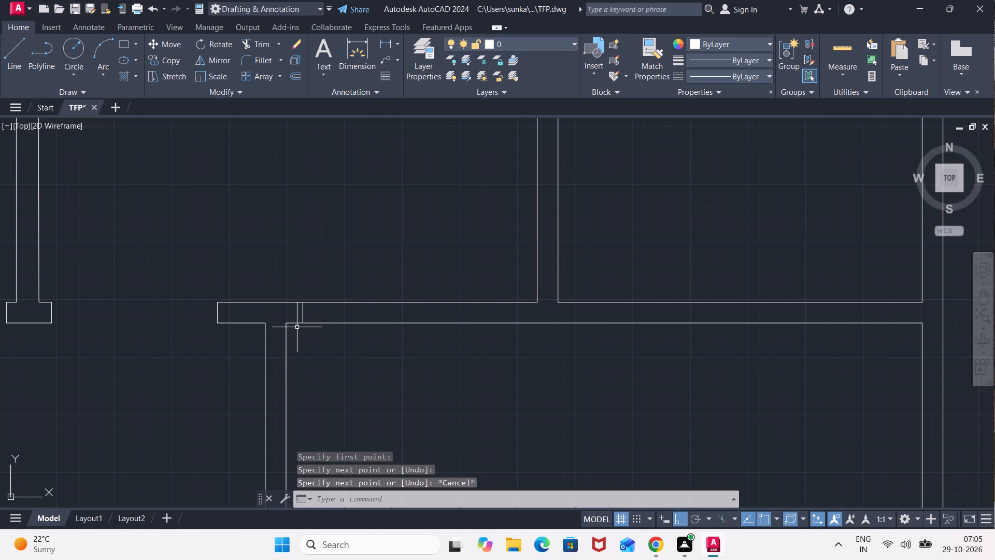
Offset the short line beside the staircase's right wall 3'6" to the right.
{"action": "key", "text": "o"}
{"action": "key", "text": "Return"}
{"action": "key", "text": "Return"}
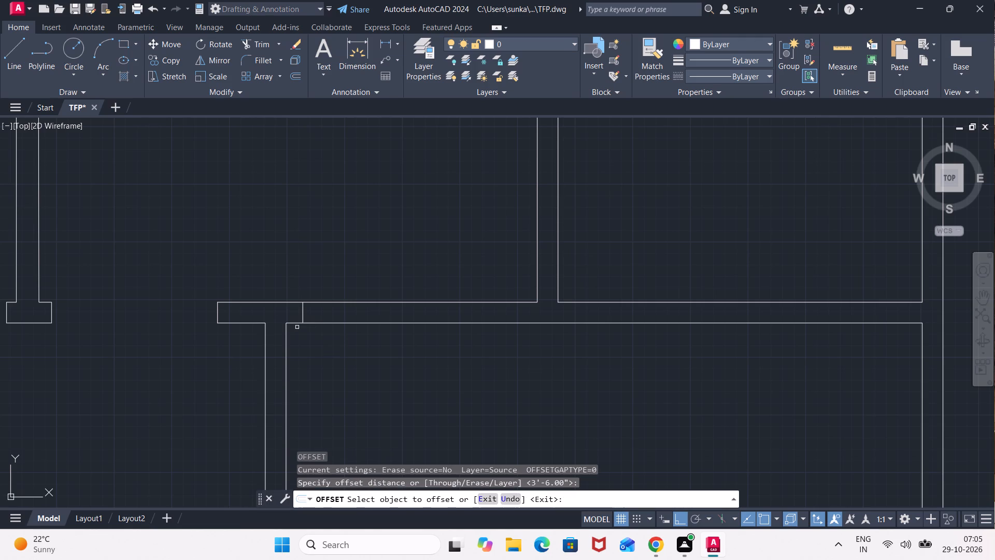
{"action": "left_click", "coordinate": [301, 316]}
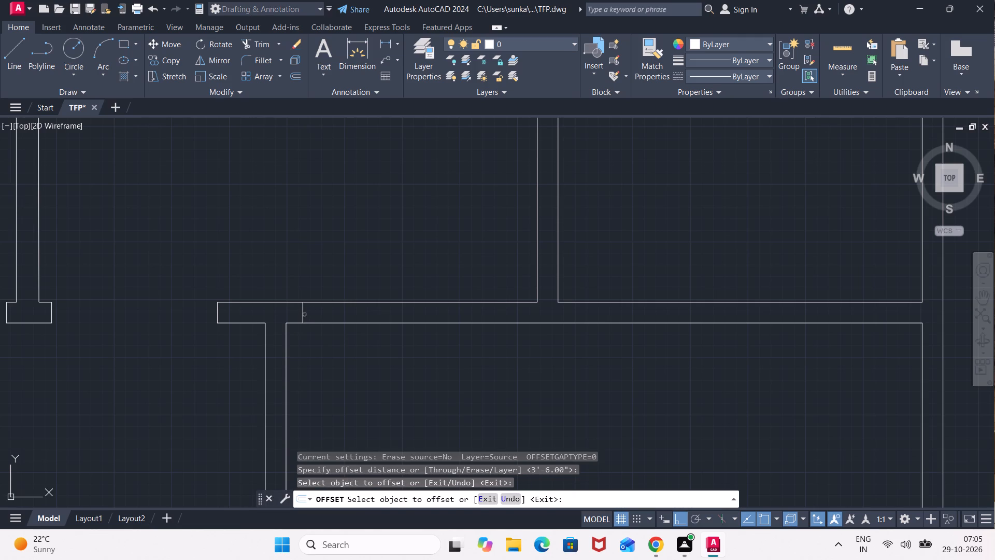
{"action": "left_click", "coordinate": [302, 316]}
{"action": "left_click", "coordinate": [445, 319]}
{"action": "scroll", "coordinate": [419, 351], "scroll_direction": "down", "scroll_amount": 3}
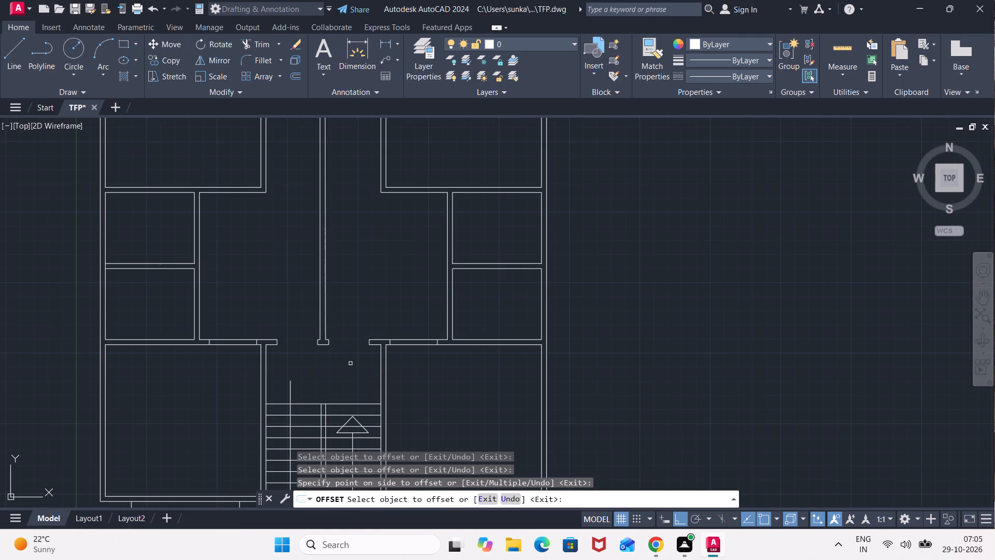
{"action": "key", "text": "Escape"}
Trim the wall lines between the short lines on both sides to open the 3'6" gaps into the two lower rooms.
{"action": "type", "text": "TR"}
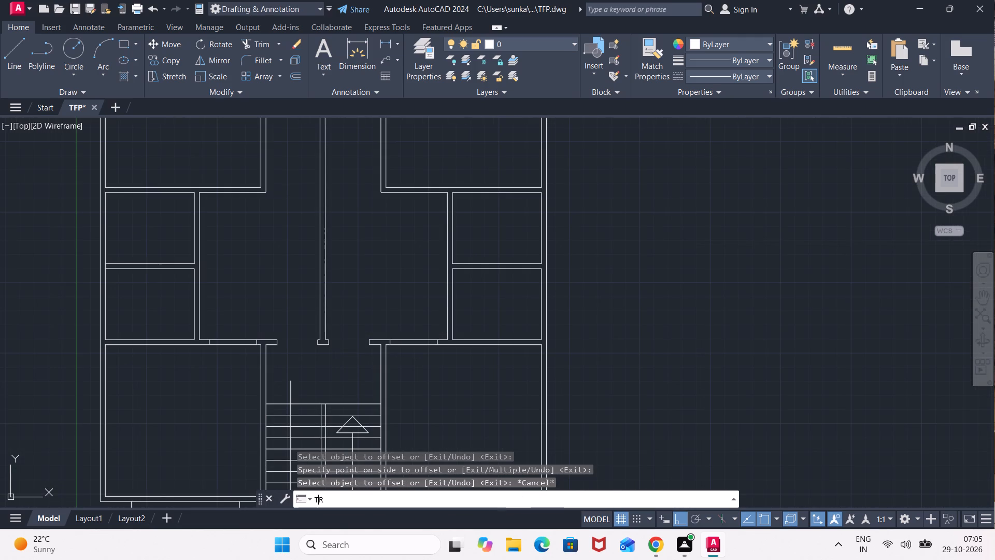
{"action": "key", "text": "Return"}
{"action": "left_click", "coordinate": [408, 355]}
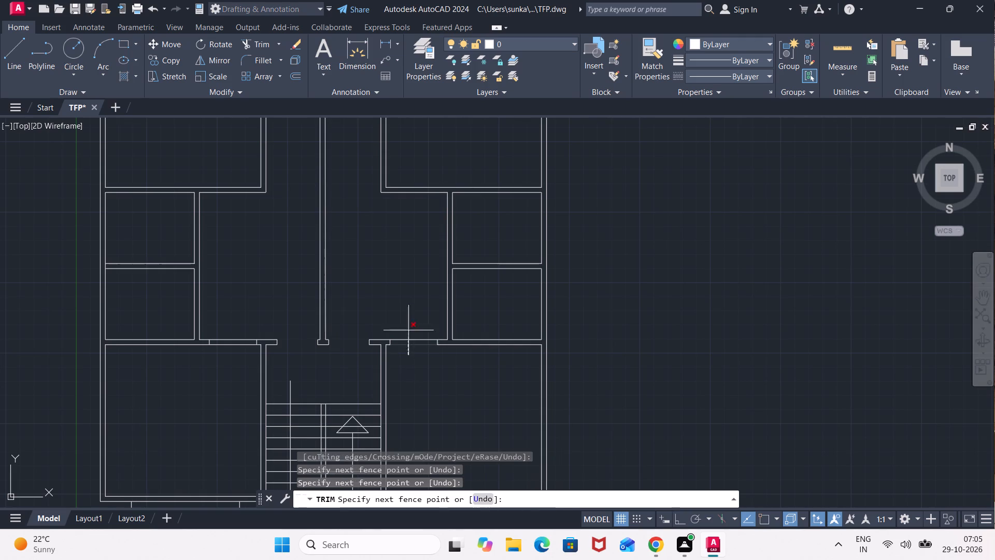
{"action": "left_click", "coordinate": [408, 312]}
{"action": "left_click", "coordinate": [228, 361]}
{"action": "left_click", "coordinate": [236, 309]}
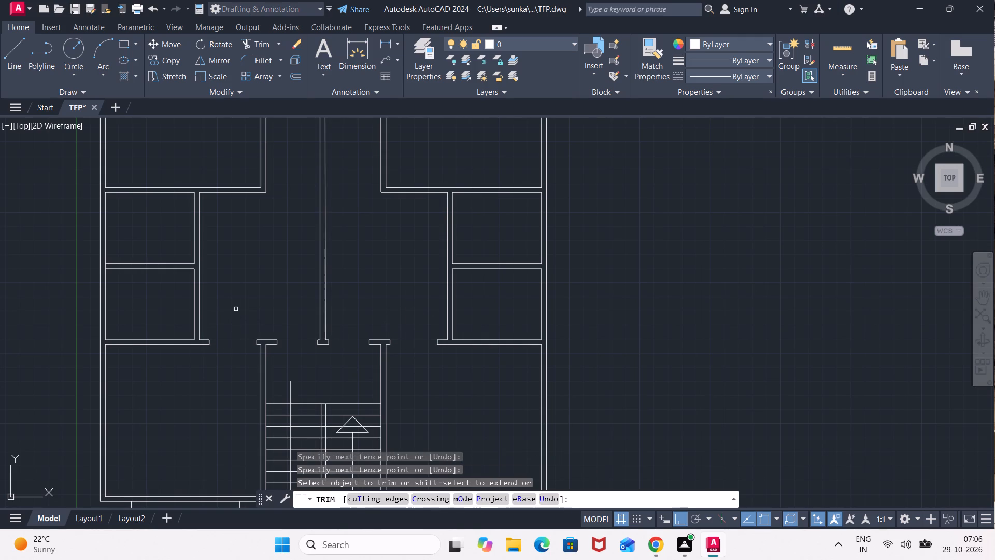
{"action": "middle_click_drag", "start_coordinate": [402, 300], "coordinate": [415, 355]}
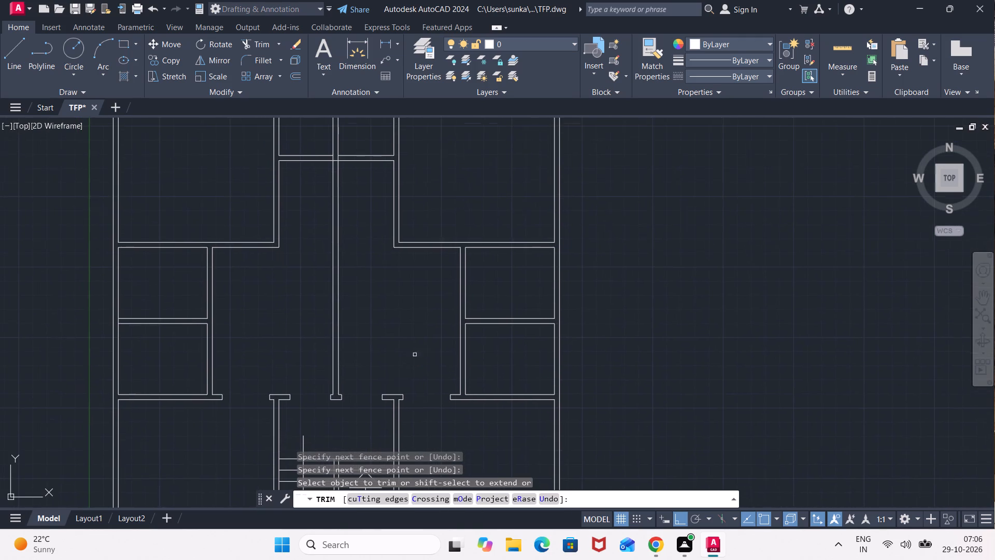
{"action": "key", "text": "Escape"}
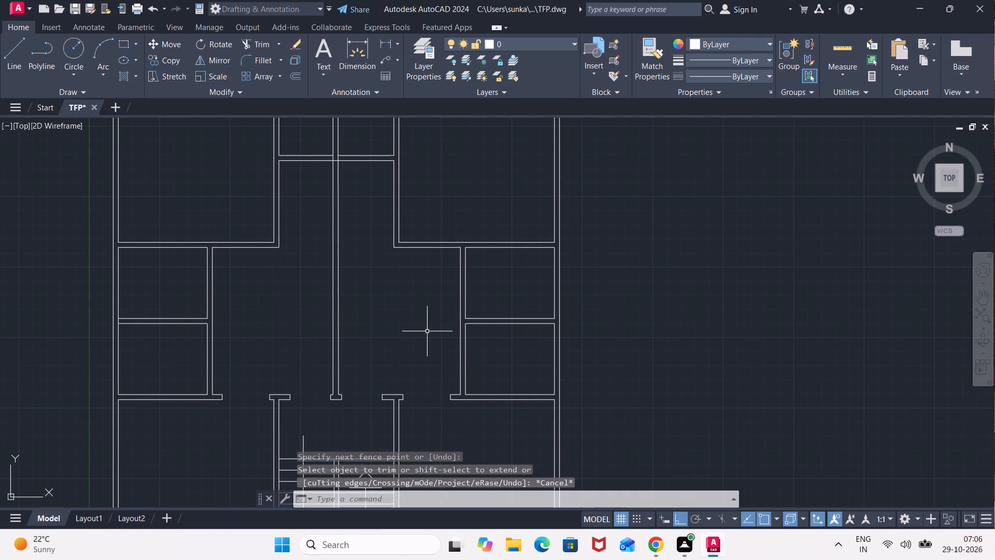
Draw a short vertical line across the wall below the lower right small room, slightly right of the room's lower-left corner.
{"action": "scroll", "coordinate": [480, 391], "scroll_direction": "up", "scroll_amount": 2}
{"action": "middle_click_drag", "start_coordinate": [488, 403], "coordinate": [420, 343]}
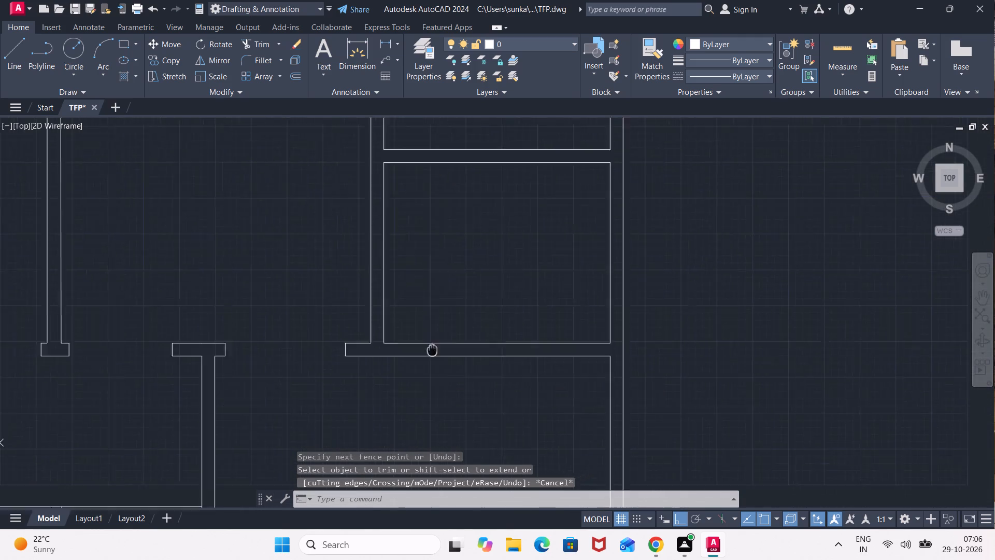
{"action": "middle_click_drag", "start_coordinate": [420, 343], "coordinate": [396, 331]}
{"action": "scroll", "coordinate": [375, 342], "scroll_direction": "up", "scroll_amount": 1}
{"action": "key", "text": "l"}
{"action": "key", "text": "Return"}
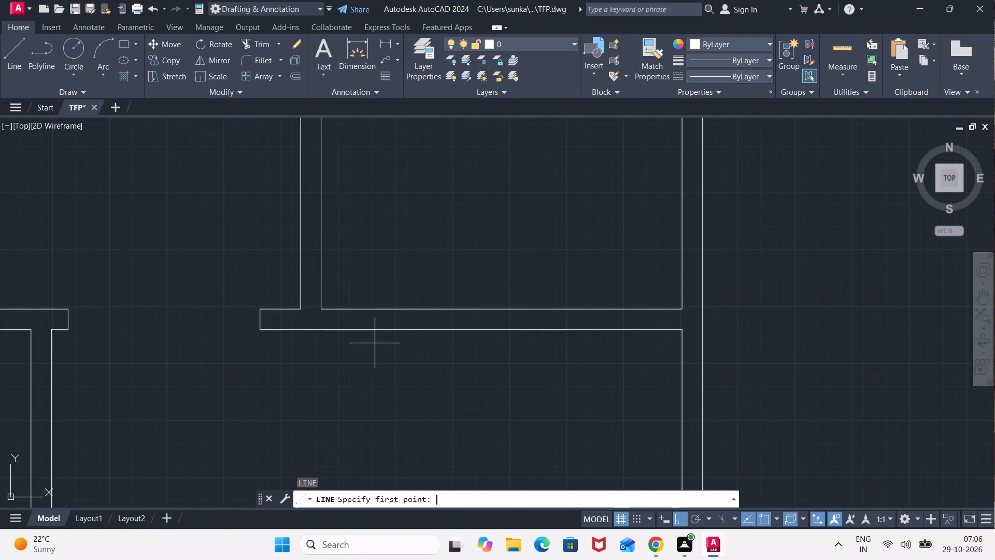
{"action": "scroll", "coordinate": [343, 313], "scroll_direction": "up", "scroll_amount": 2}
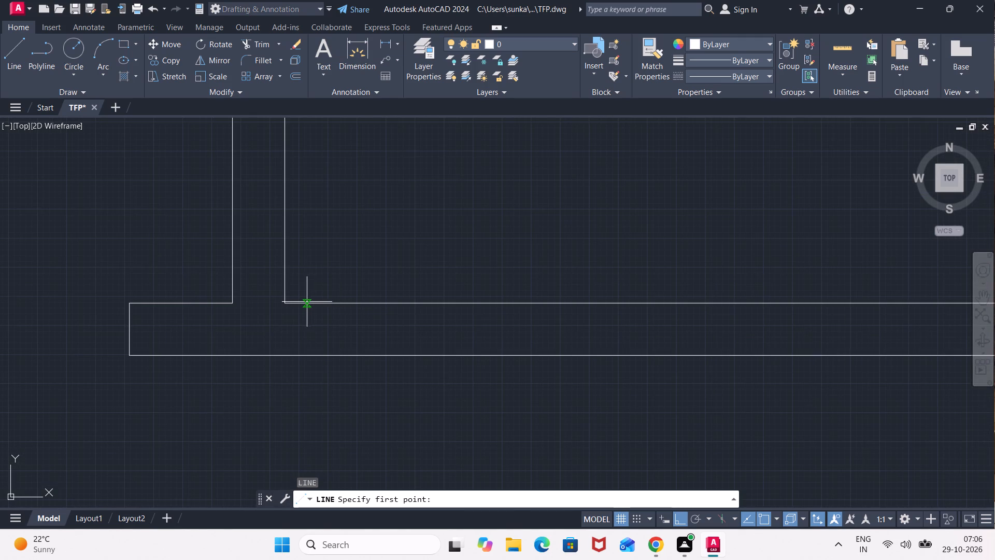
{"action": "left_click", "coordinate": [305, 302]}
{"action": "left_click", "coordinate": [303, 354]}
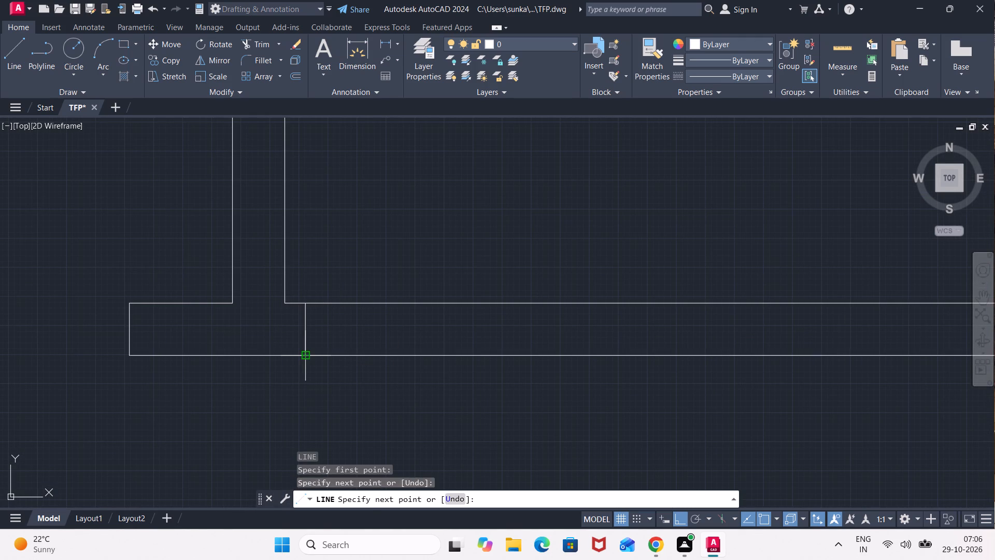
{"action": "key", "text": "space"}
Draw a short horizontal line across the left wall of the upper right small room, slightly above its bottom wall.
{"action": "scroll", "coordinate": [311, 305], "scroll_direction": "down", "scroll_amount": 3}
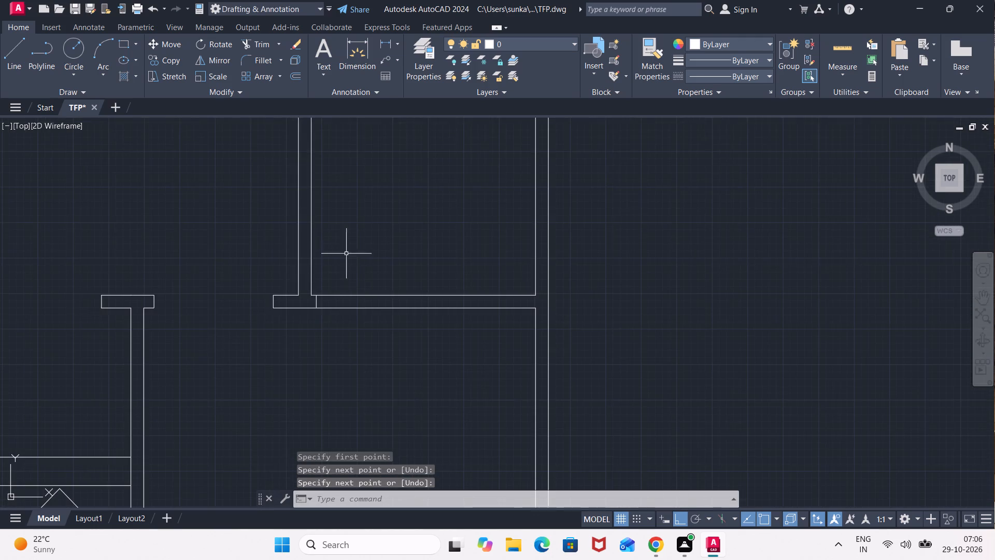
{"action": "middle_click_drag", "start_coordinate": [347, 246], "coordinate": [355, 344]}
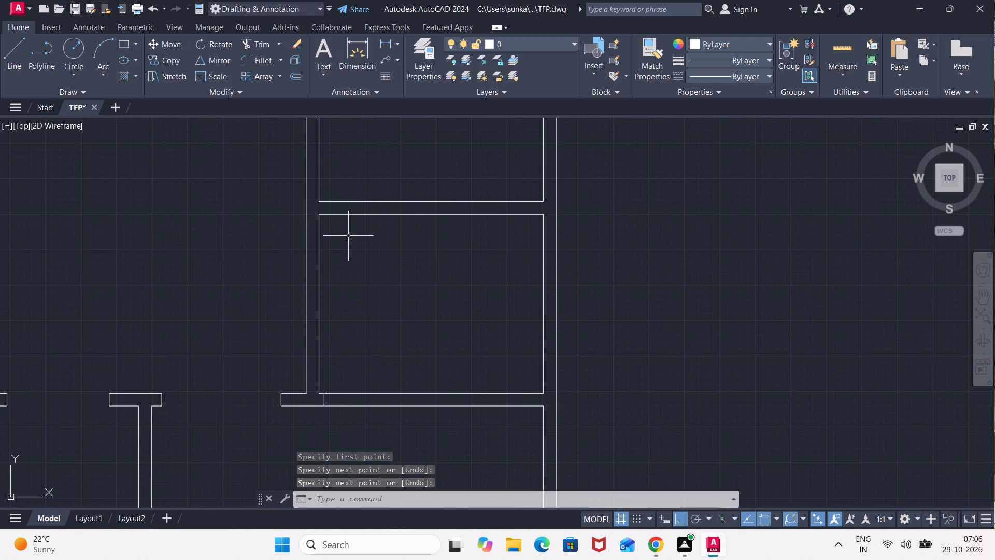
{"action": "middle_click_drag", "start_coordinate": [356, 199], "coordinate": [366, 248]}
{"action": "key", "text": "space"}
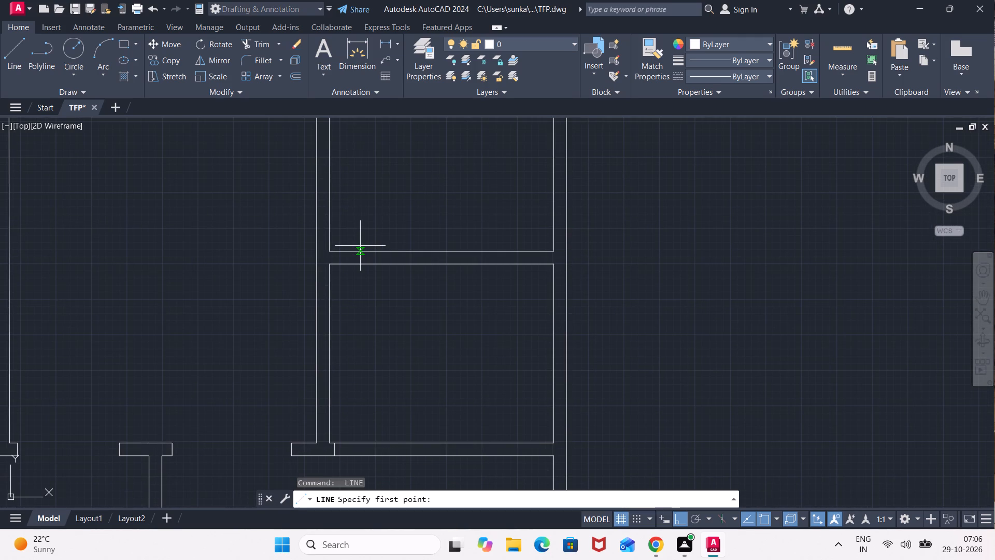
{"action": "left_click", "coordinate": [326, 231]}
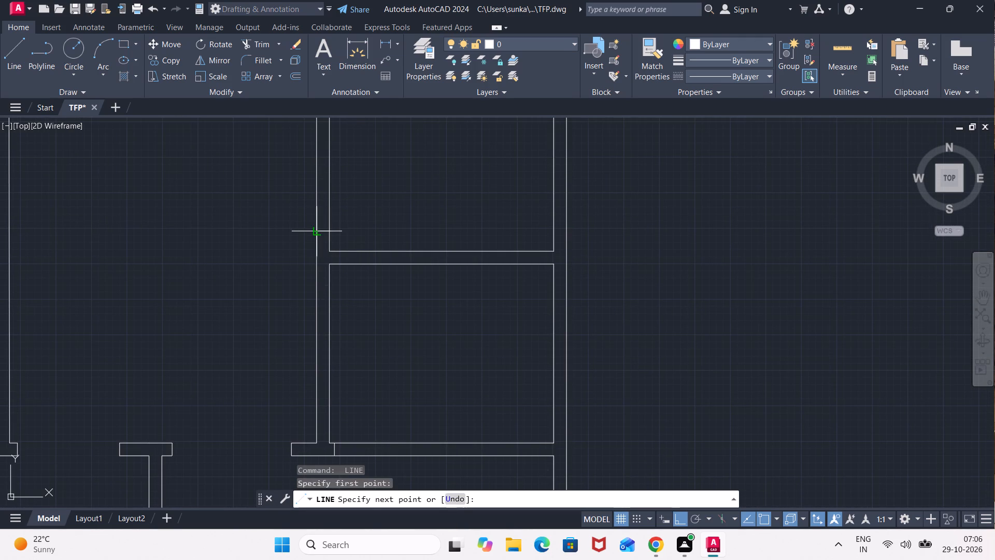
{"action": "left_click", "coordinate": [316, 233]}
{"action": "key", "text": "space"}
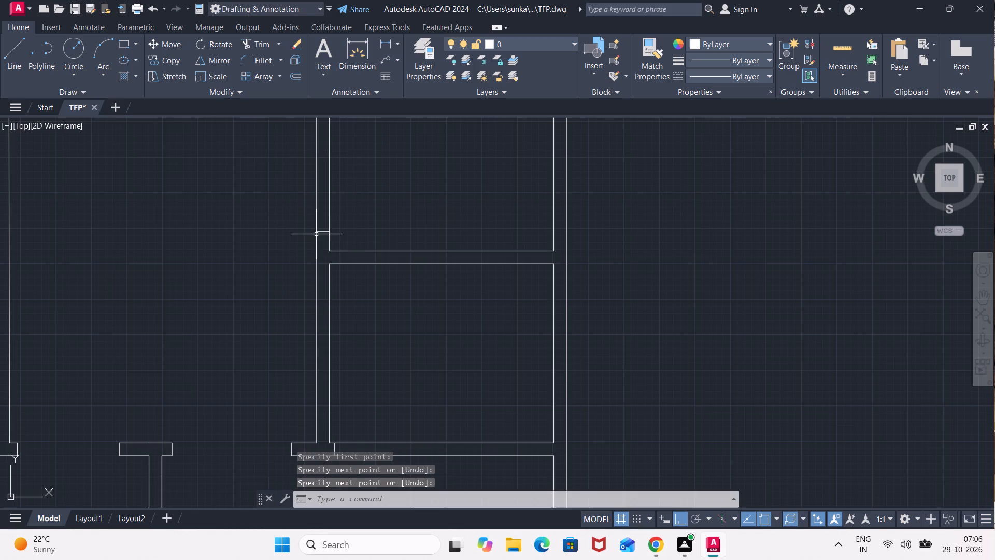
Offset the short vertical line below the lower right small room 2'6" rightward, and the short horizontal line in the upper room's left wall 2'6" upward.
{"action": "key", "text": "o"}
{"action": "key", "text": "Return"}
{"action": "type", "text": "2'6\""}
{"action": "key", "text": "Return"}
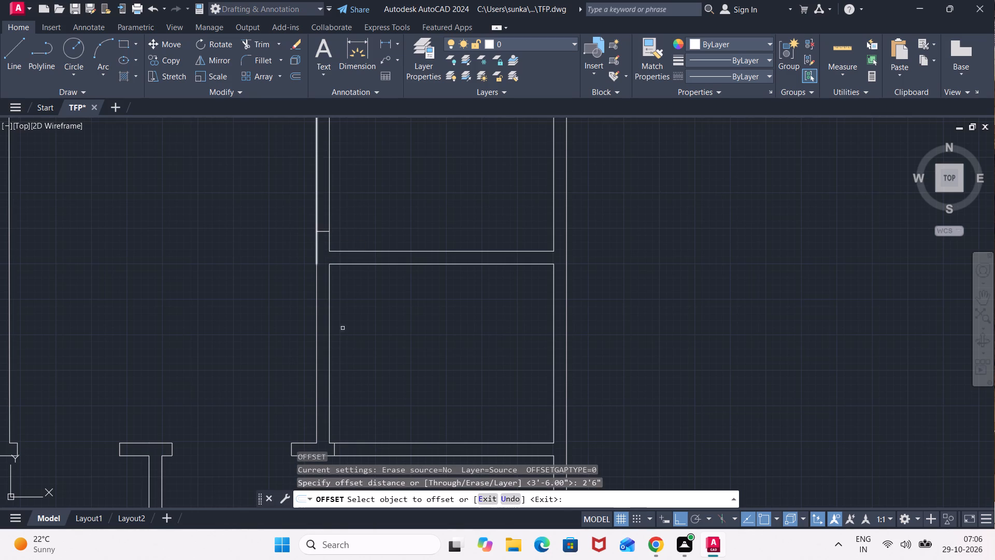
{"action": "middle_click_drag", "start_coordinate": [331, 396], "coordinate": [308, 276]}
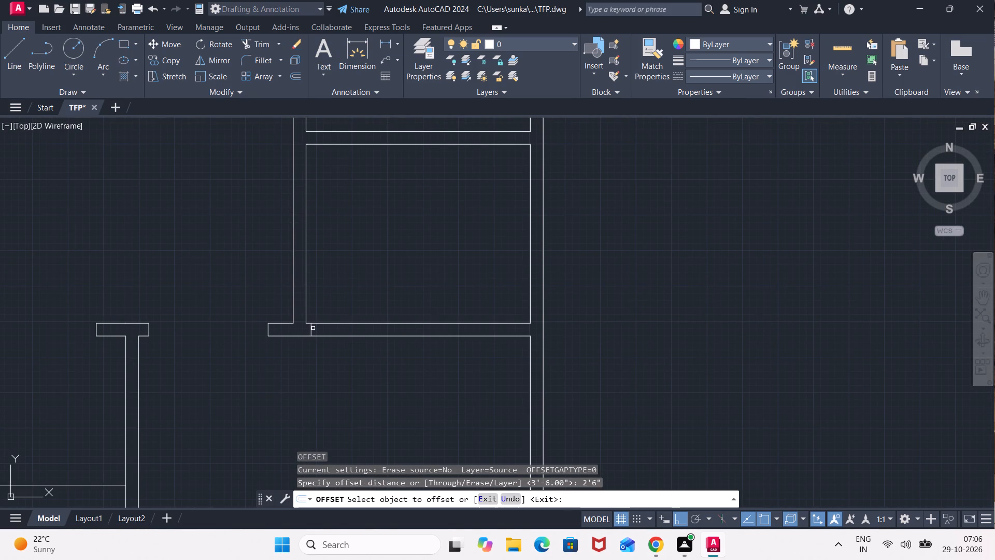
{"action": "left_click", "coordinate": [310, 332]}
{"action": "left_click", "coordinate": [406, 327]}
{"action": "middle_click_drag", "start_coordinate": [353, 224], "coordinate": [369, 303]}
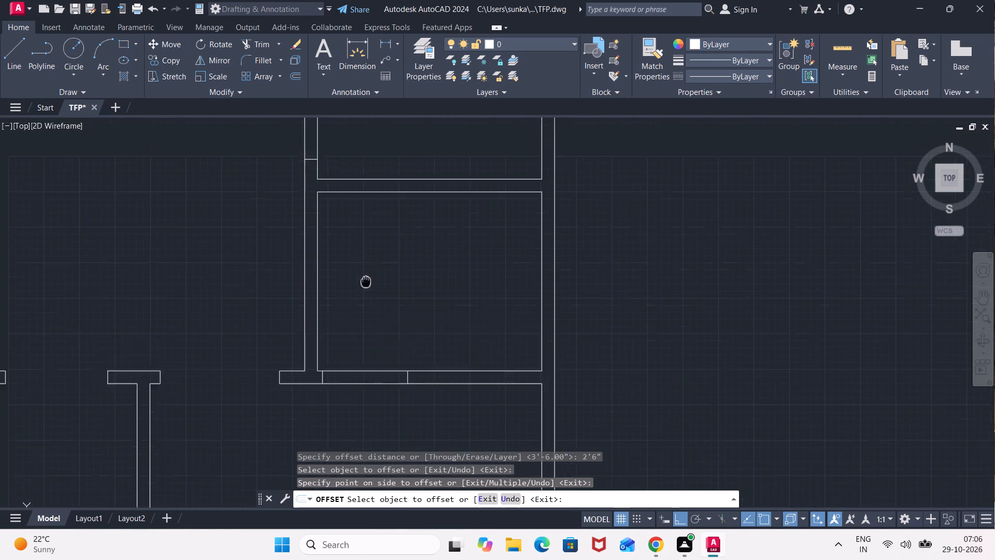
{"action": "middle_click_drag", "start_coordinate": [369, 303], "coordinate": [385, 413]}
{"action": "left_click", "coordinate": [331, 300]}
{"action": "left_click", "coordinate": [334, 235]}
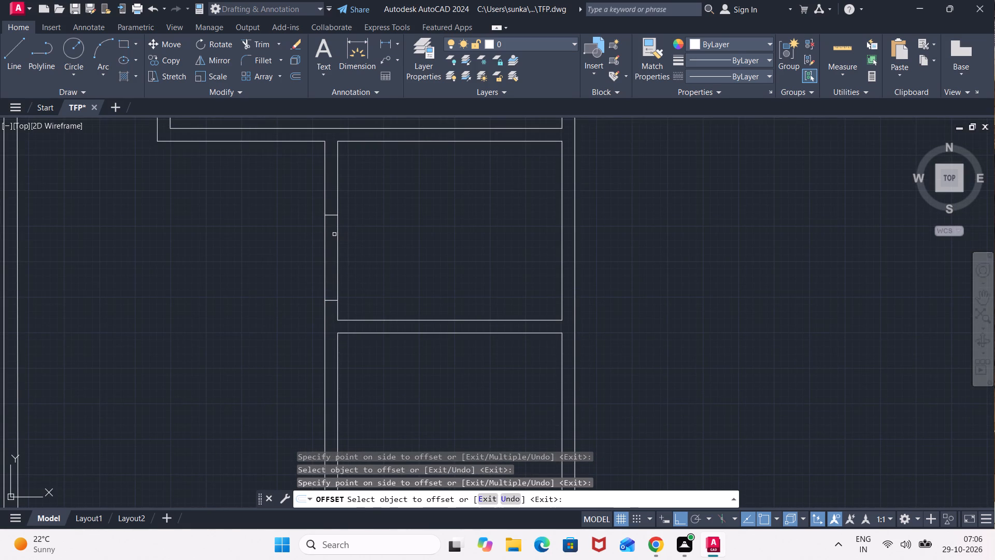
{"action": "key", "text": "Escape"}
Trim the wall lines between the two short lines below the lower right small room to open a 2'6" doorway.
{"action": "type", "text": "TR"}
{"action": "key", "text": "Return"}
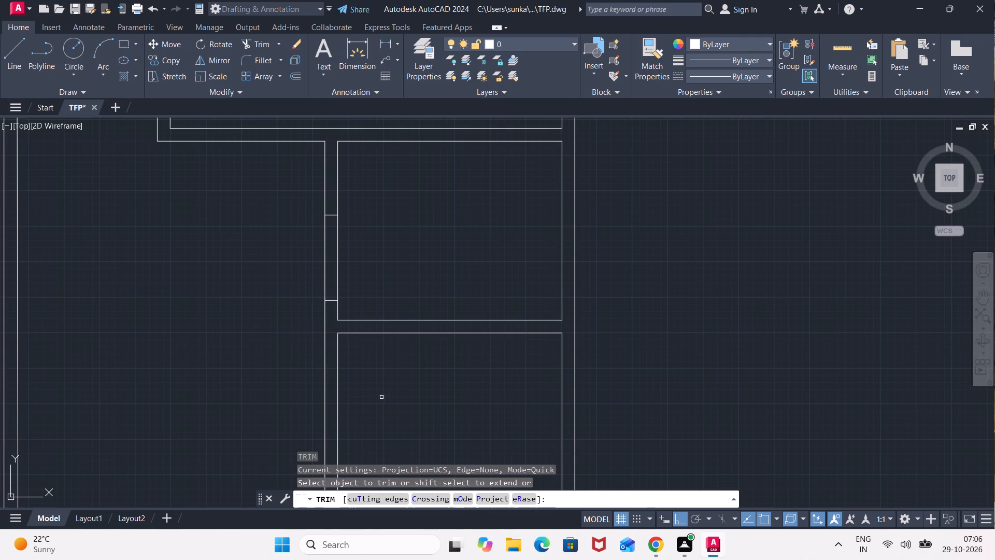
{"action": "middle_click_drag", "start_coordinate": [381, 397], "coordinate": [370, 190]}
{"action": "left_click", "coordinate": [388, 327]}
{"action": "left_click", "coordinate": [376, 261]}
Trim away the two short horizontal lines crossing the left wall of the upper right small room.
{"action": "middle_click_drag", "start_coordinate": [378, 230], "coordinate": [381, 239]}
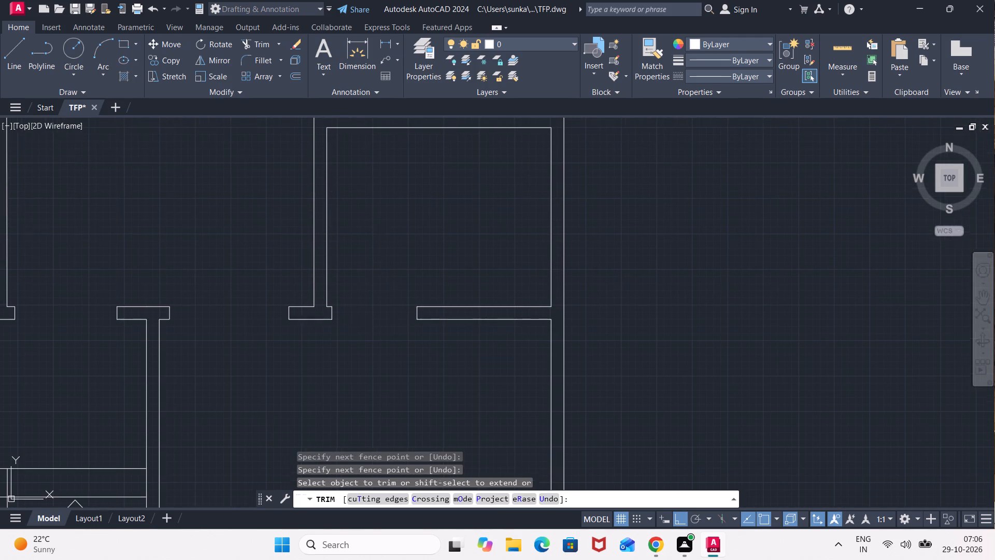
{"action": "middle_click_drag", "start_coordinate": [381, 239], "coordinate": [393, 386]}
{"action": "left_click", "coordinate": [337, 161]}
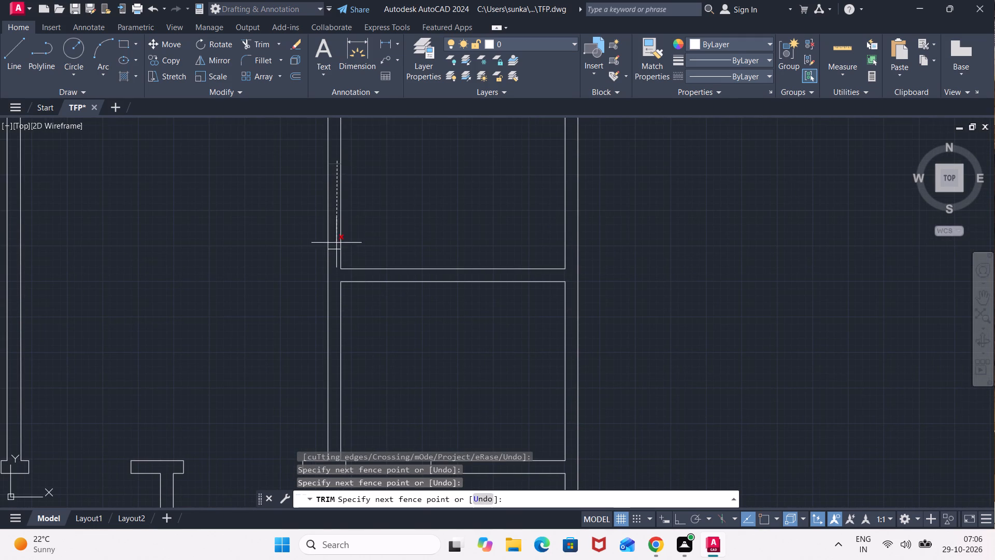
{"action": "left_click", "coordinate": [336, 254]}
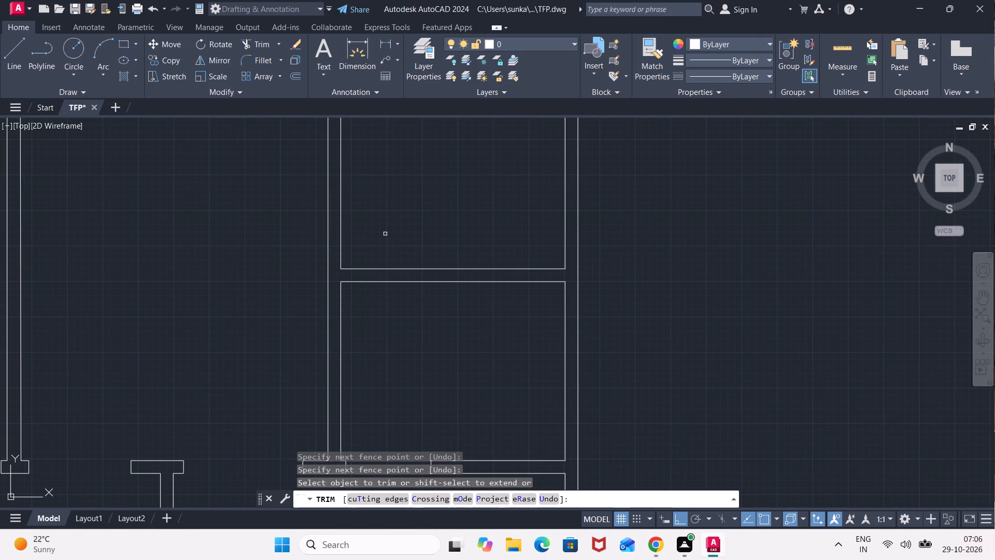
{"action": "key", "text": "Escape"}
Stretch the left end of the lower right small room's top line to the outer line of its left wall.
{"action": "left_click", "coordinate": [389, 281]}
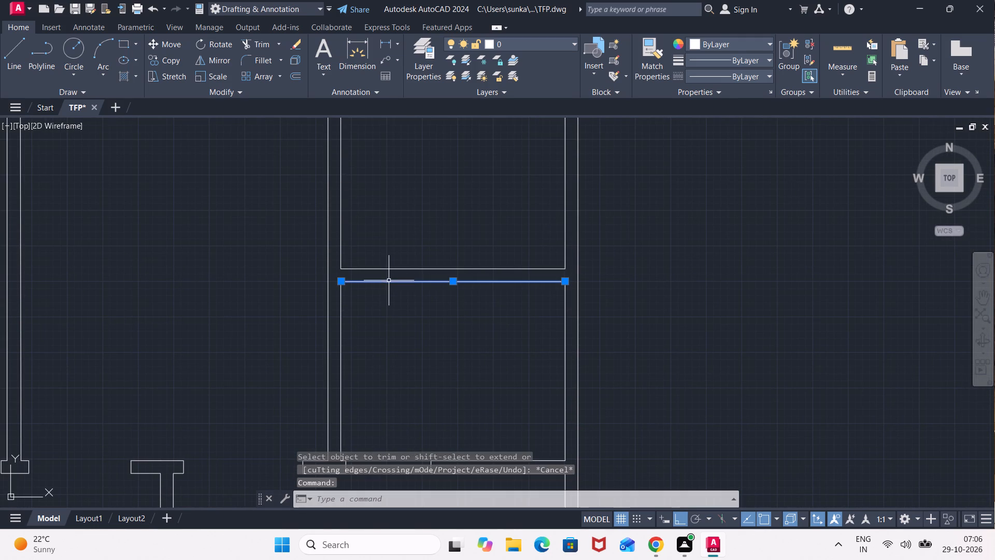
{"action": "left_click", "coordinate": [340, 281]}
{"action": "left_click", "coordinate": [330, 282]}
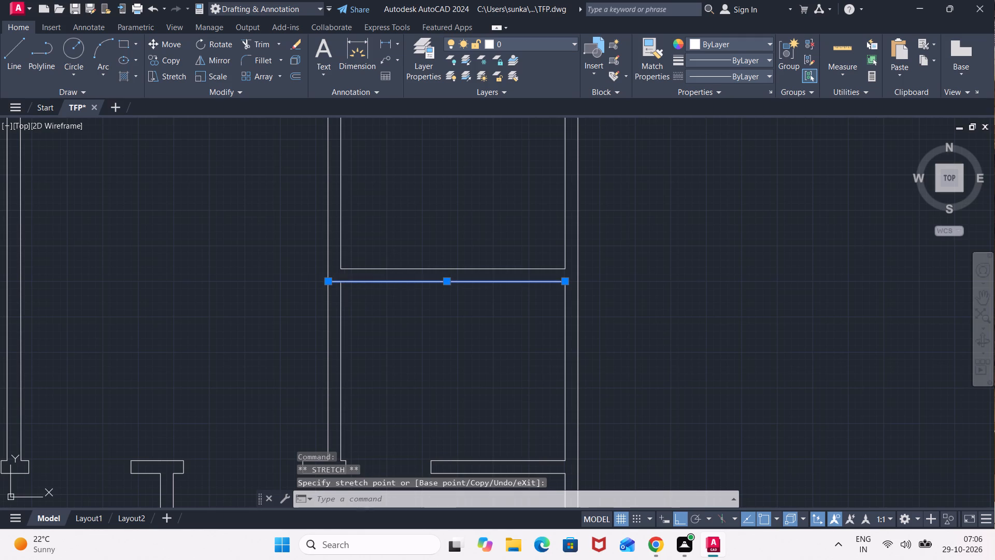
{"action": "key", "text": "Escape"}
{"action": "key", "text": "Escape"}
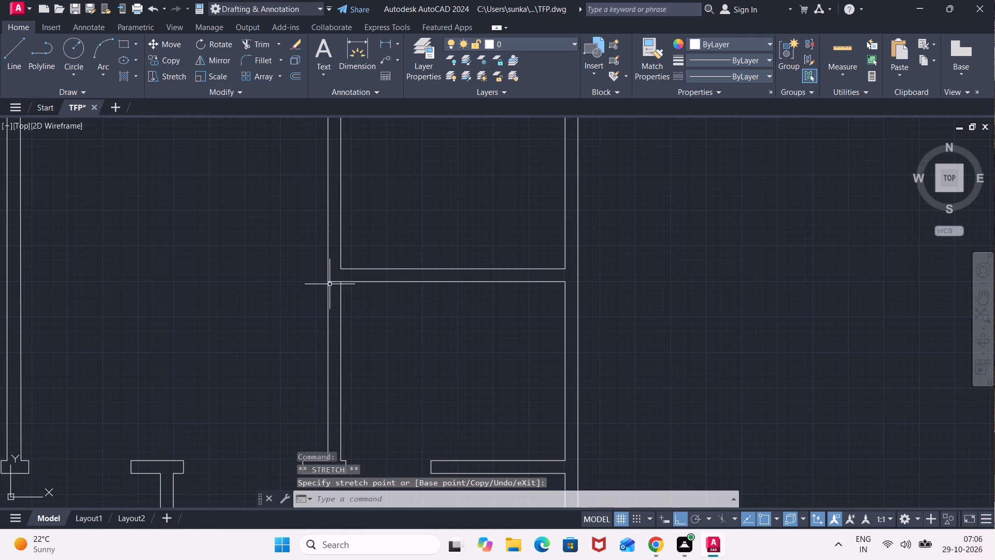
Draw a short horizontal line across the upper right small room's left wall, slightly below the room's mid-height.
{"action": "key", "text": "l"}
{"action": "key", "text": "Return"}
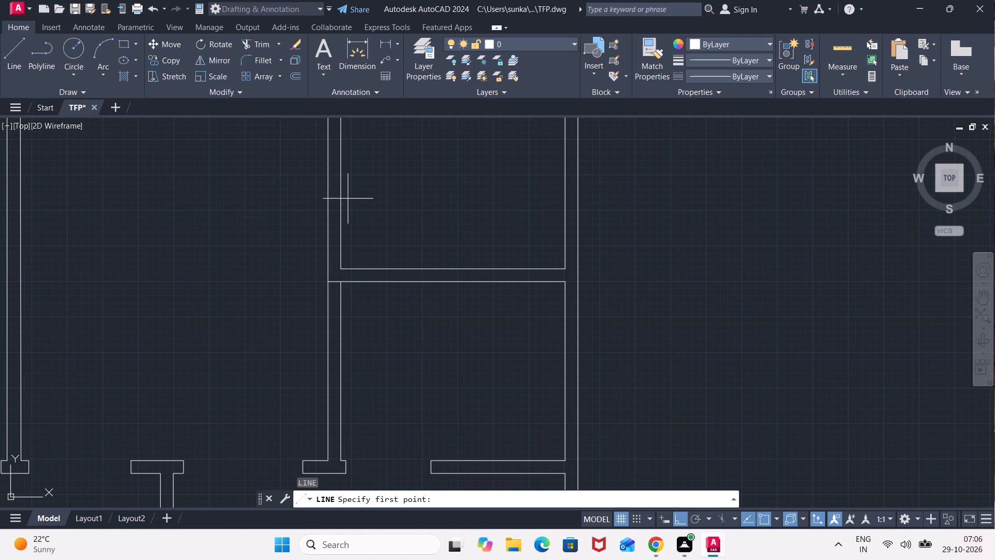
{"action": "left_click", "coordinate": [345, 186]}
{"action": "left_click", "coordinate": [326, 189]}
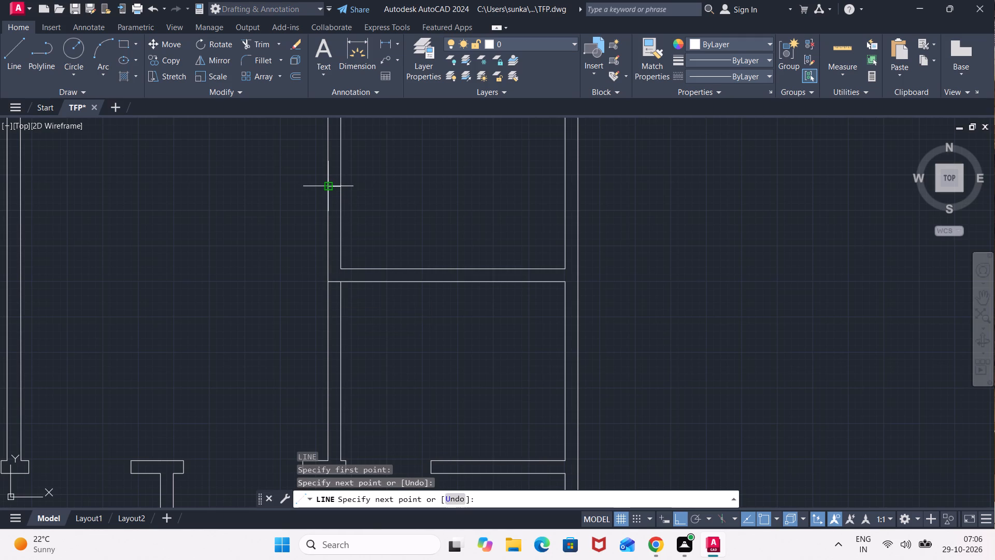
{"action": "key", "text": "Escape"}
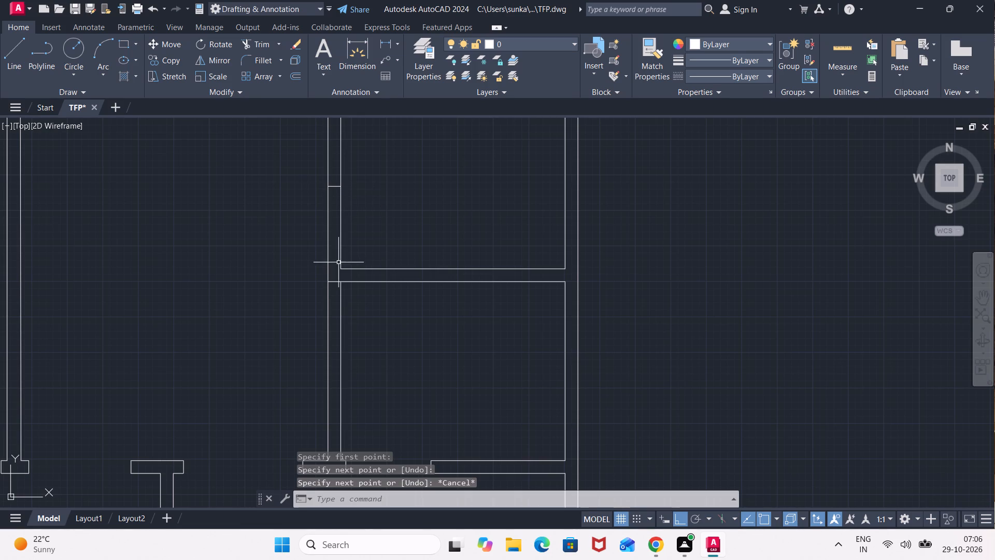
Stretch the left end of the upper right small room's bottom line to the outer line of its left wall.
{"action": "left_click", "coordinate": [347, 267]}
{"action": "left_click", "coordinate": [339, 267]}
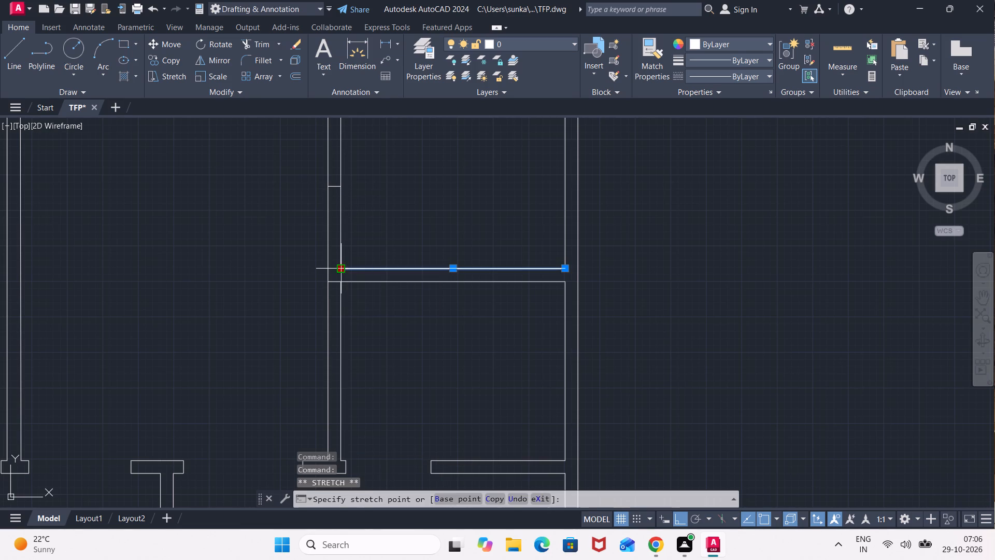
{"action": "left_click", "coordinate": [328, 263]}
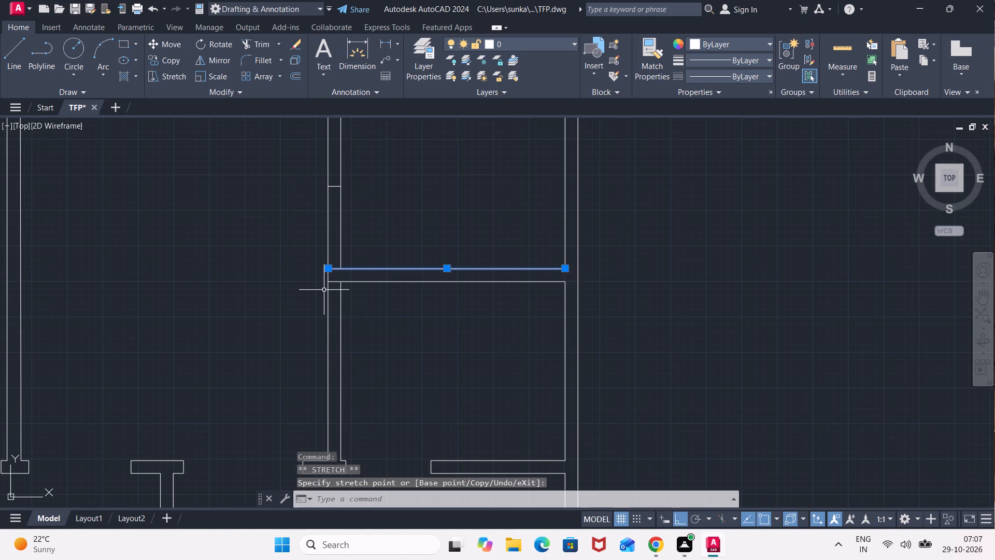
{"action": "key", "text": "Escape"}
{"action": "key", "text": "Escape"}
Trim the lower room's overextended top line and the upper right small room's left wall between the short line and bottom line, opening a doorway.
{"action": "type", "text": "TR"}
{"action": "key", "text": "Return"}
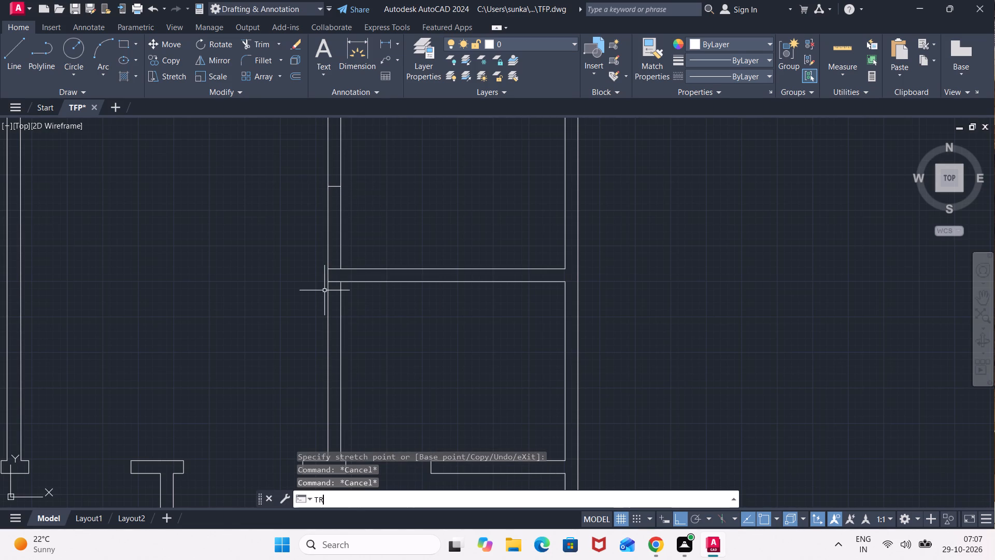
{"action": "left_click", "coordinate": [336, 282]}
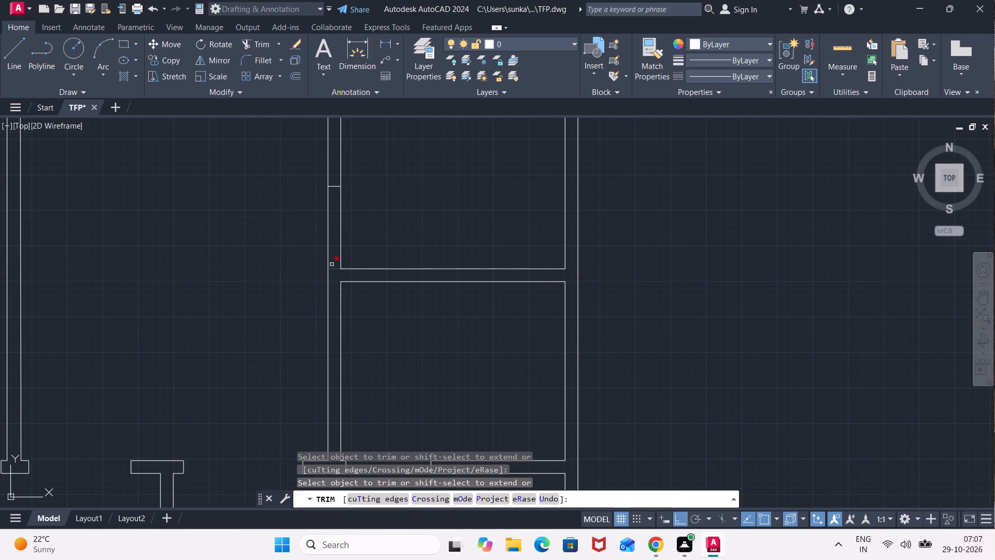
{"action": "left_click", "coordinate": [352, 220]}
{"action": "left_click", "coordinate": [307, 226]}
{"action": "scroll", "coordinate": [306, 228], "scroll_direction": "down", "scroll_amount": 2}
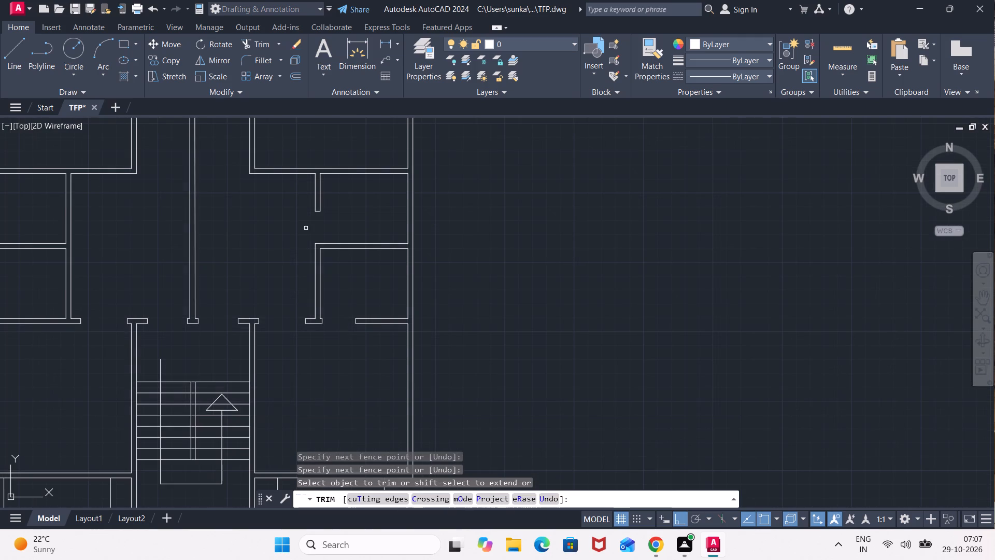
{"action": "middle_click", "coordinate": [307, 228]}
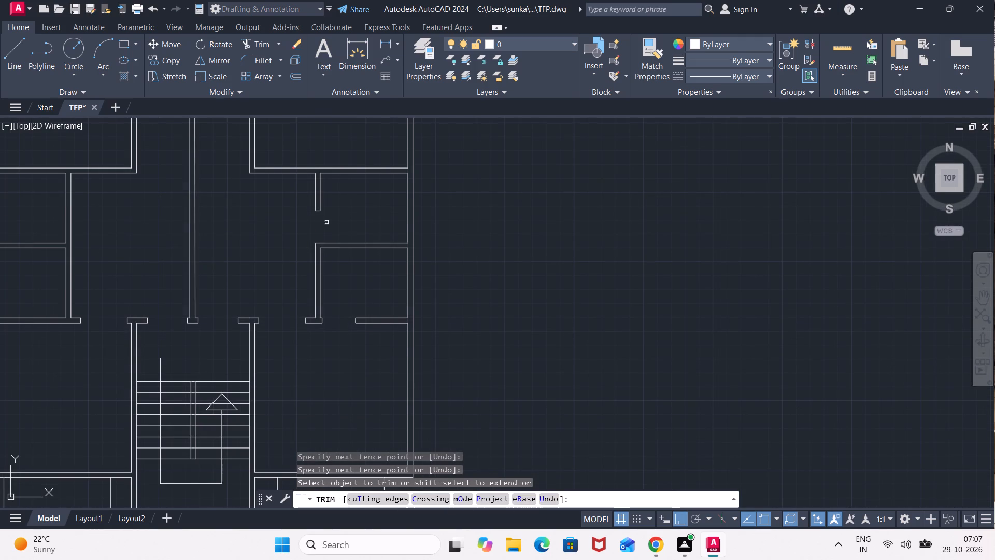
{"action": "middle_click_drag", "start_coordinate": [230, 261], "coordinate": [438, 291]}
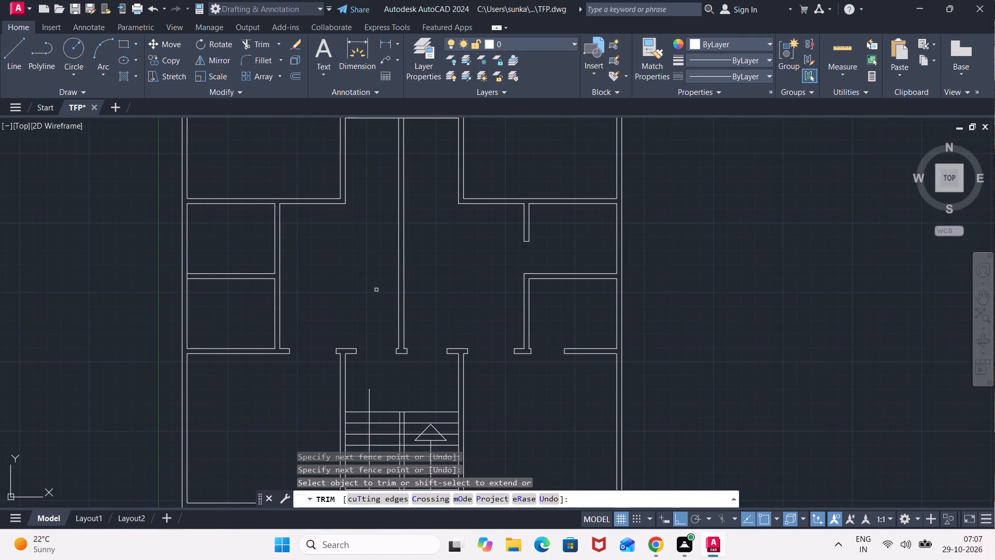
{"action": "key", "text": "Escape"}
Draw a short horizontal line across the upper left small room's right wall, continuing the room's bottom line to the outer wall line.
{"action": "key", "text": "l"}
{"action": "key", "text": "Return"}
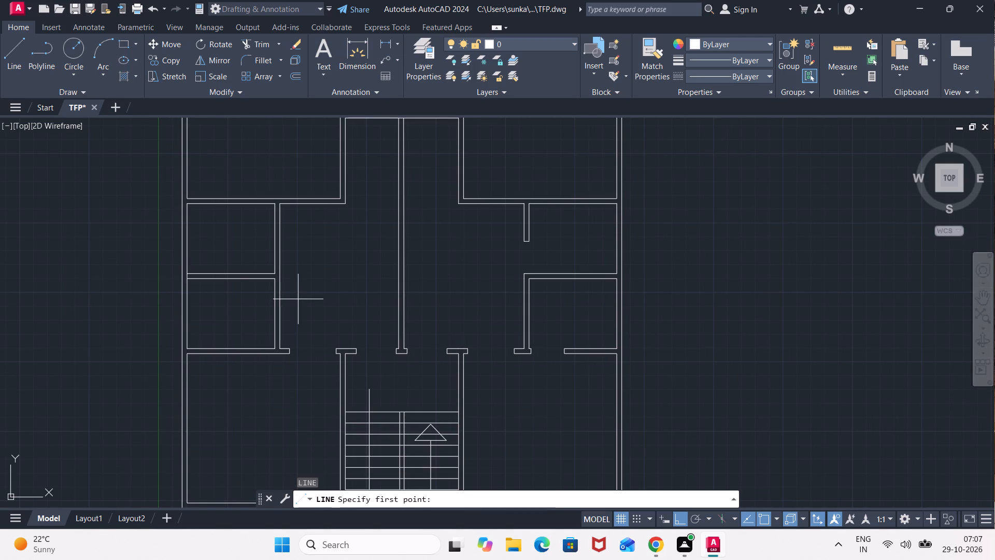
{"action": "scroll", "coordinate": [298, 299], "scroll_direction": "up", "scroll_amount": 2}
{"action": "left_click", "coordinate": [238, 237]}
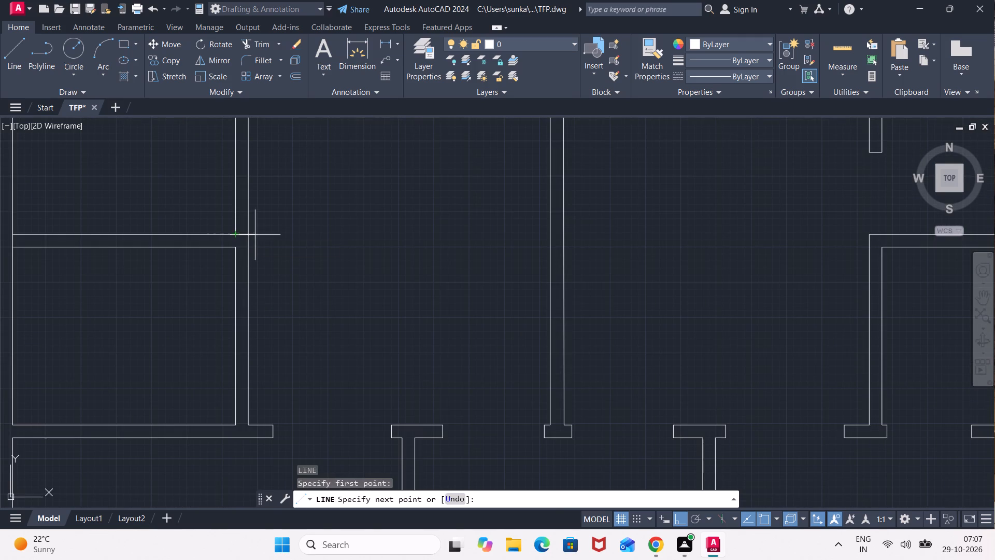
{"action": "left_click", "coordinate": [247, 236]}
{"action": "key", "text": "Escape"}
{"action": "key", "text": "Escape"}
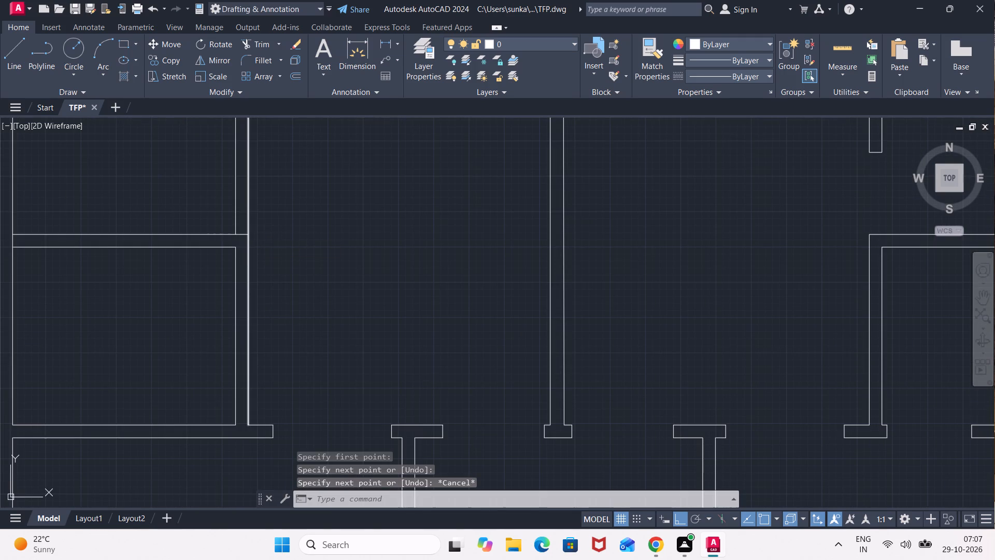
Offset the short line across the upper left small room's right wall 2'6" upward.
{"action": "key", "text": "o"}
{"action": "key", "text": "Return"}
{"action": "type", "text": "2'6\""}
{"action": "key", "text": "Return"}
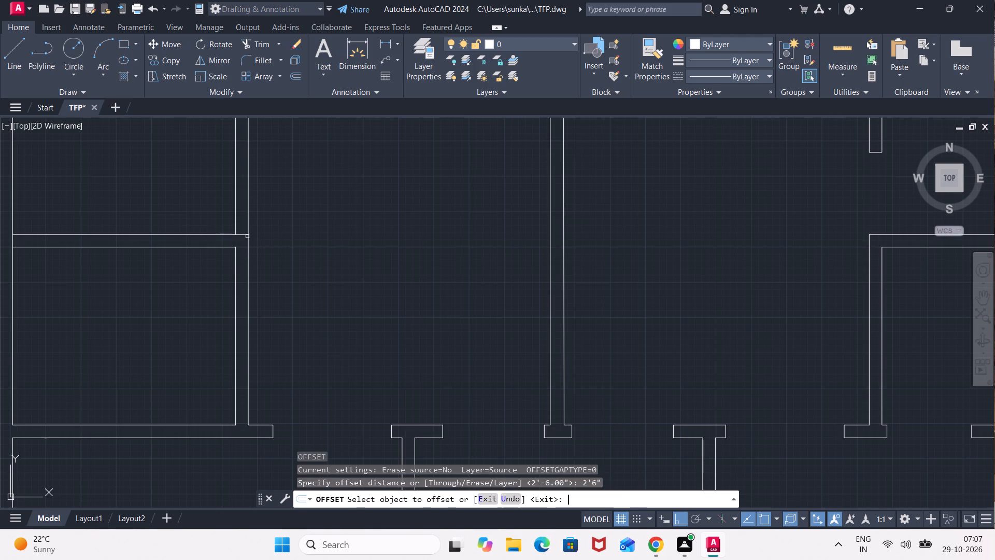
{"action": "left_click", "coordinate": [244, 234]}
{"action": "left_click", "coordinate": [238, 199]}
{"action": "middle_click_drag", "start_coordinate": [323, 188], "coordinate": [335, 240]}
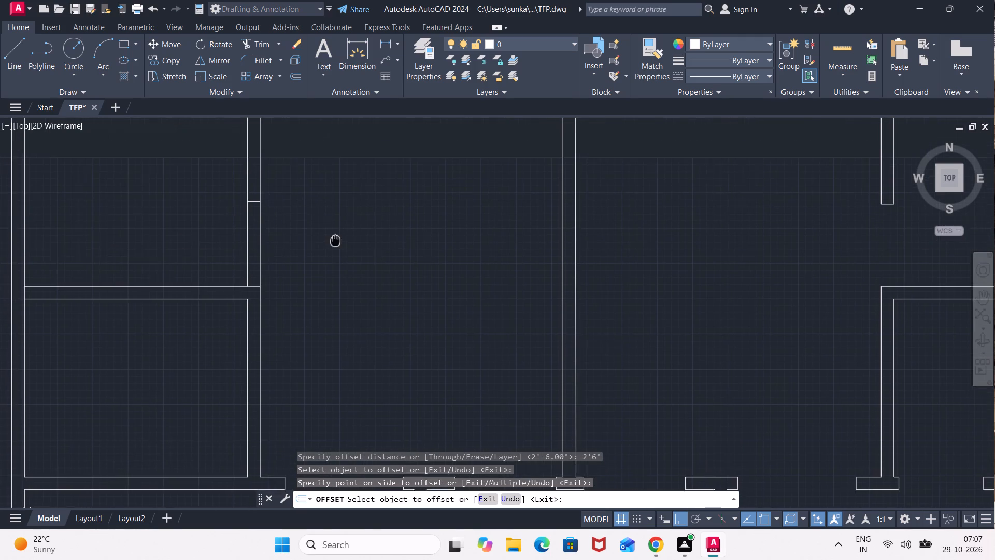
{"action": "middle_click_drag", "start_coordinate": [335, 240], "coordinate": [336, 242]}
{"action": "key", "text": "Escape"}
Draw a short horizontal line across the upper right small room's left wall just above the doorway's top edge, level with the left side's offset line.
{"action": "key", "text": "l"}
{"action": "key", "text": "Return"}
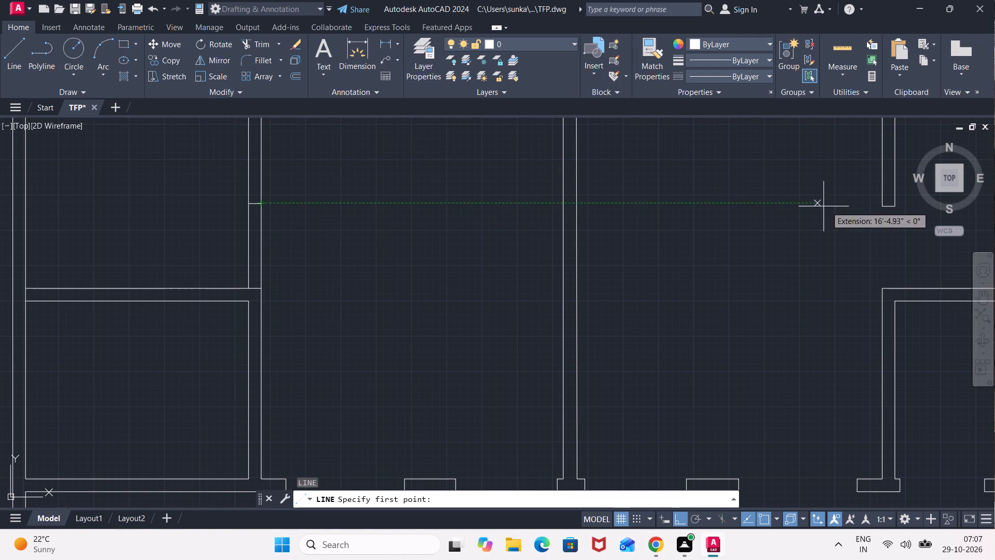
{"action": "middle_click_drag", "start_coordinate": [885, 201], "coordinate": [646, 239]}
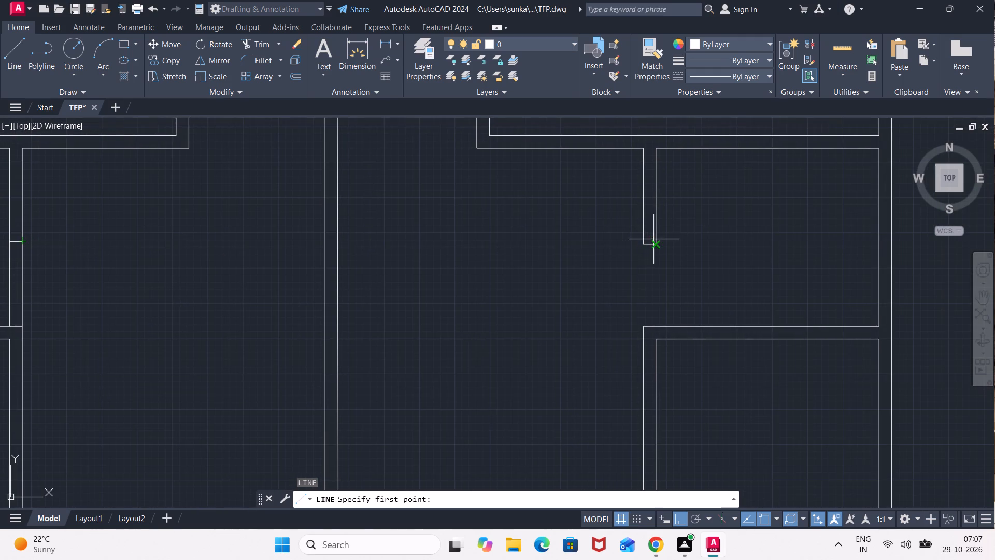
{"action": "scroll", "coordinate": [644, 241], "scroll_direction": "up", "scroll_amount": 2}
{"action": "left_click", "coordinate": [644, 242]}
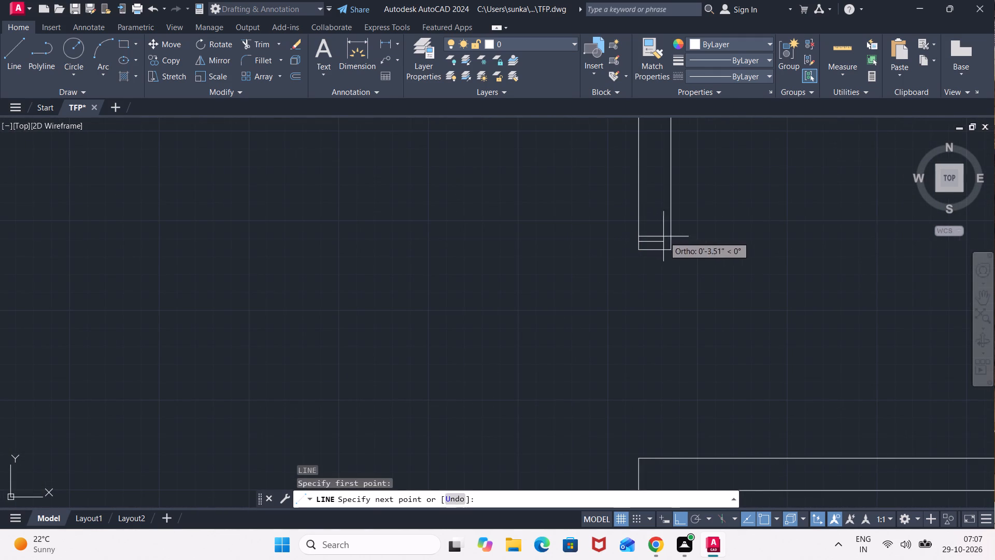
{"action": "left_click", "coordinate": [669, 238]}
{"action": "key", "text": "Escape"}
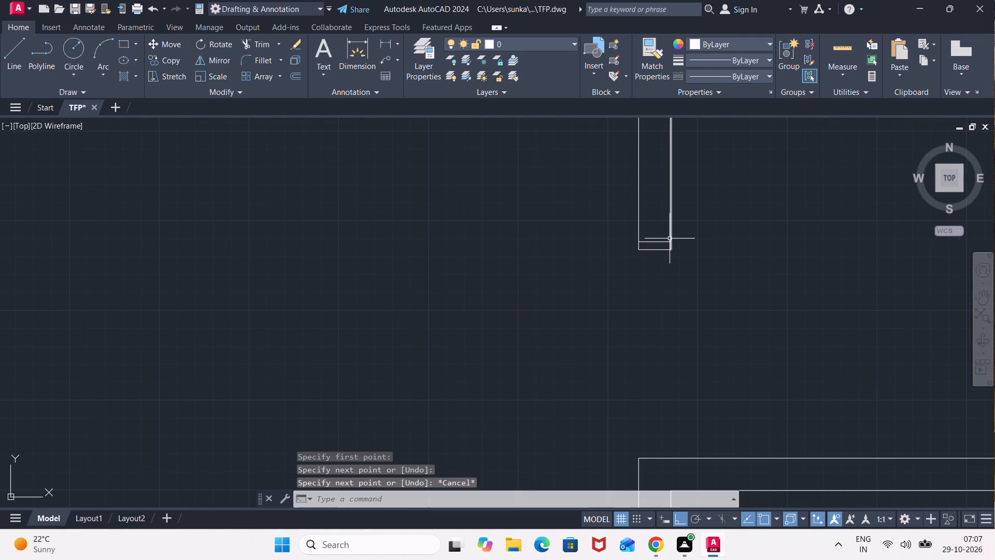
Trim the old end line and the wall stubs below the new short line at the top of the upper right small room's doorway.
{"action": "type", "text": "TR"}
{"action": "key", "text": "Return"}
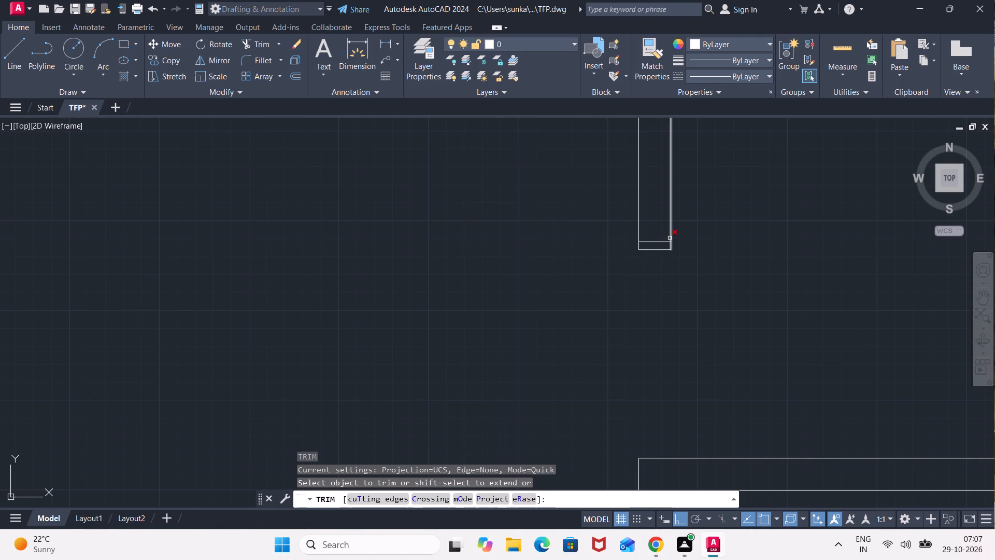
{"action": "left_click", "coordinate": [656, 249]}
{"action": "left_click", "coordinate": [638, 249]}
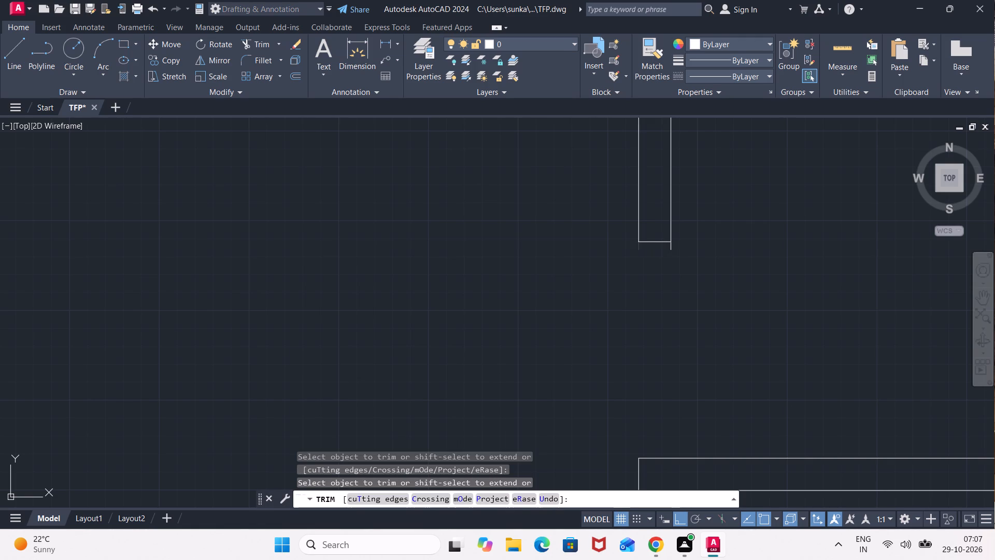
{"action": "left_click", "coordinate": [674, 249]}
{"action": "left_click", "coordinate": [668, 247]}
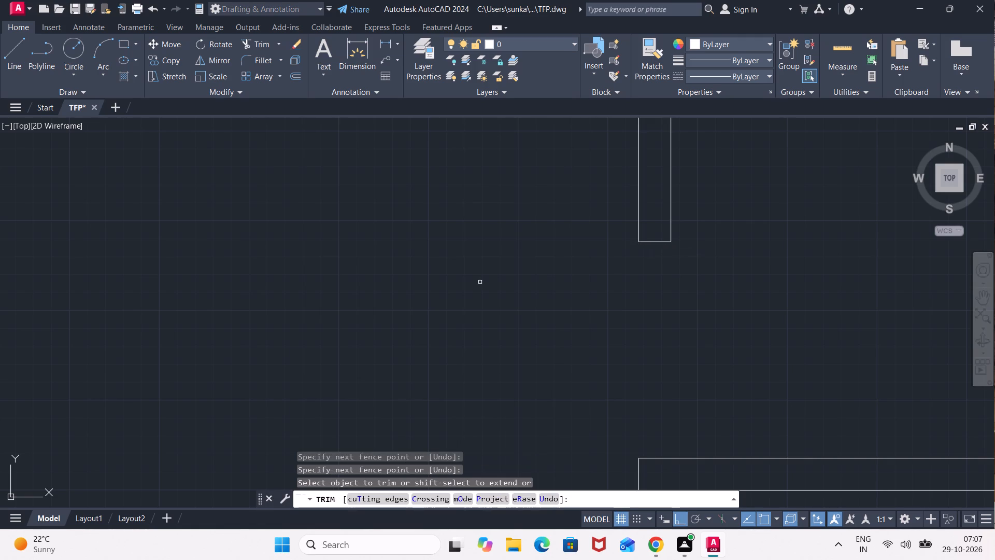
Trim the wall lines between the two short lines on the upper left small room's right wall to open its doorway.
{"action": "scroll", "coordinate": [357, 283], "scroll_direction": "down", "scroll_amount": 3}
{"action": "scroll", "coordinate": [301, 305], "scroll_direction": "down", "scroll_amount": 1}
{"action": "middle_click_drag", "start_coordinate": [301, 306], "coordinate": [421, 258]}
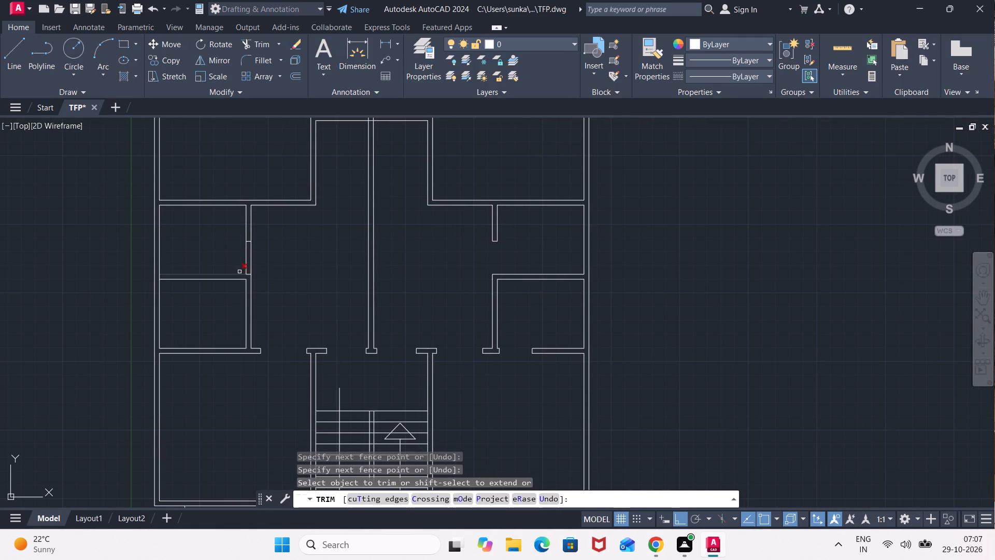
{"action": "left_click", "coordinate": [265, 261]}
{"action": "left_click", "coordinate": [221, 258]}
{"action": "middle_click_drag", "start_coordinate": [287, 312], "coordinate": [330, 226]}
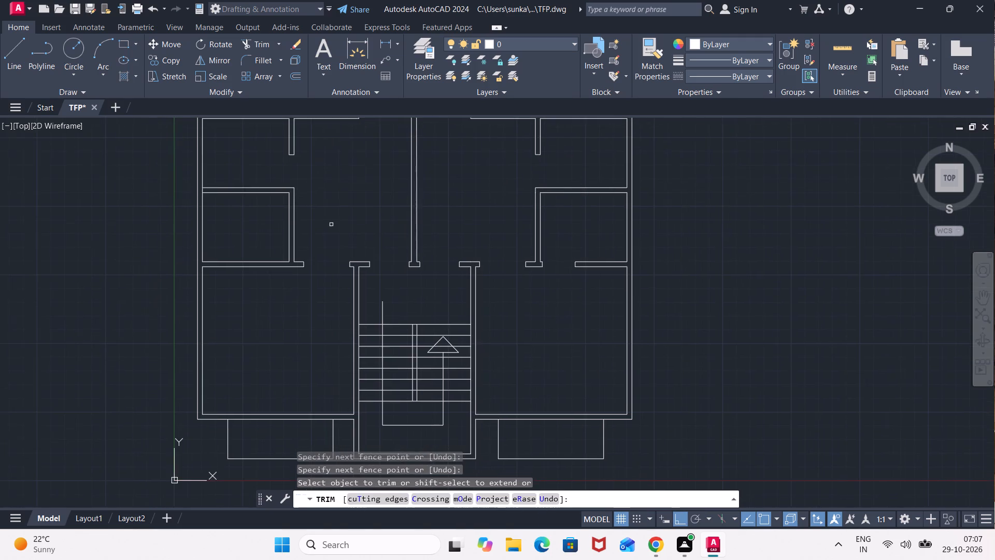
{"action": "scroll", "coordinate": [278, 321], "scroll_direction": "up", "scroll_amount": 1}
{"action": "key", "text": "Escape"}
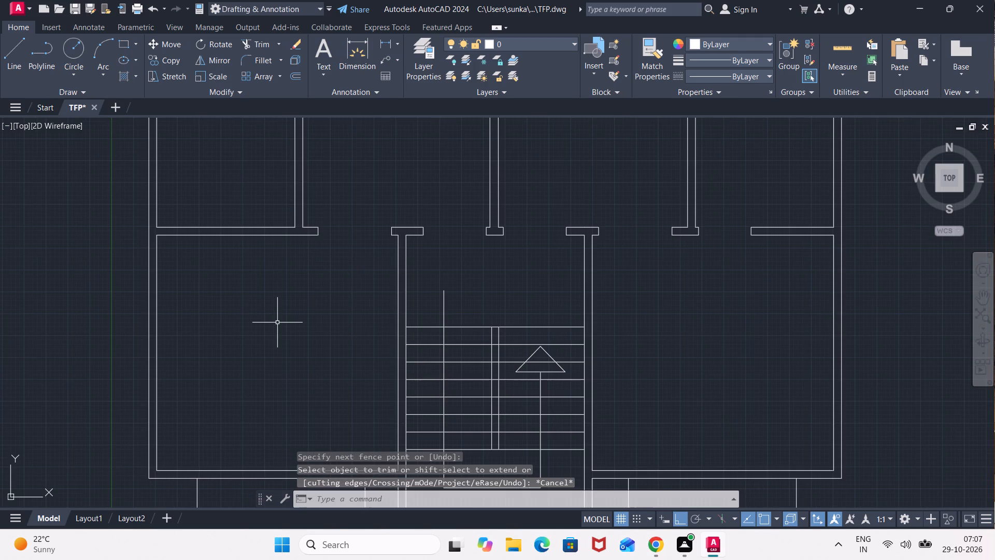
Draw a short vertical line across the lower left small room's bottom wall, just left of the room's right wall.
{"action": "key", "text": "l"}
{"action": "key", "text": "Return"}
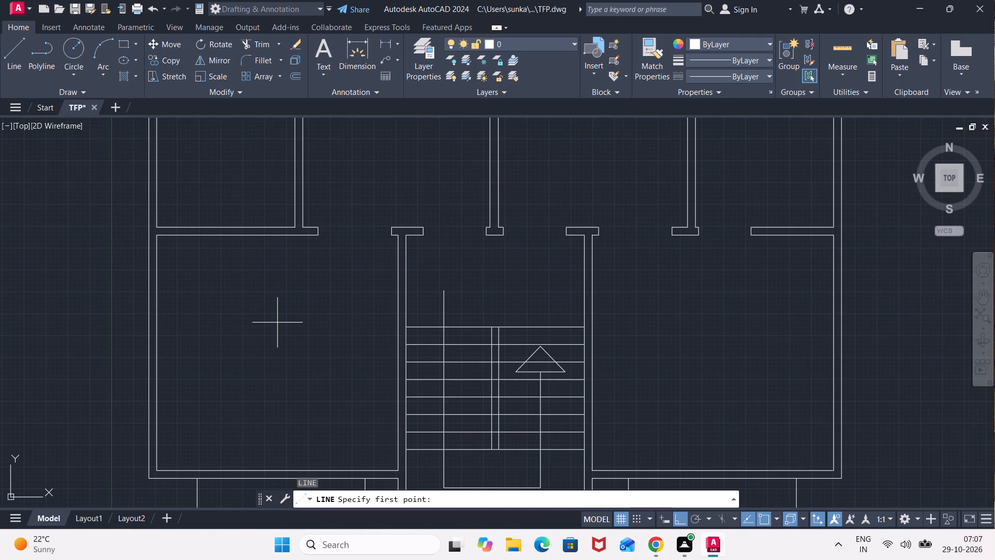
{"action": "scroll", "coordinate": [278, 271], "scroll_direction": "up", "scroll_amount": 1}
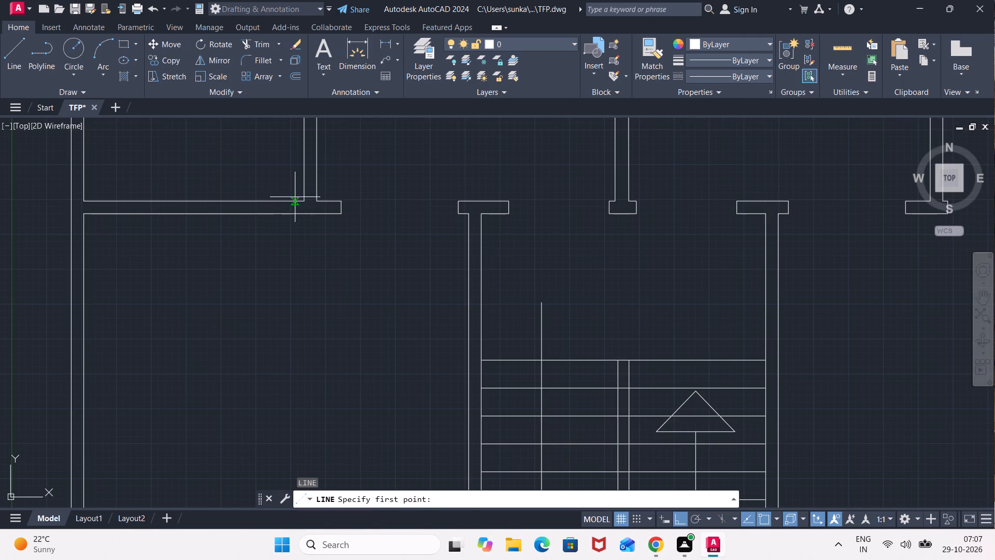
{"action": "left_click", "coordinate": [295, 197]}
{"action": "left_click", "coordinate": [295, 212]}
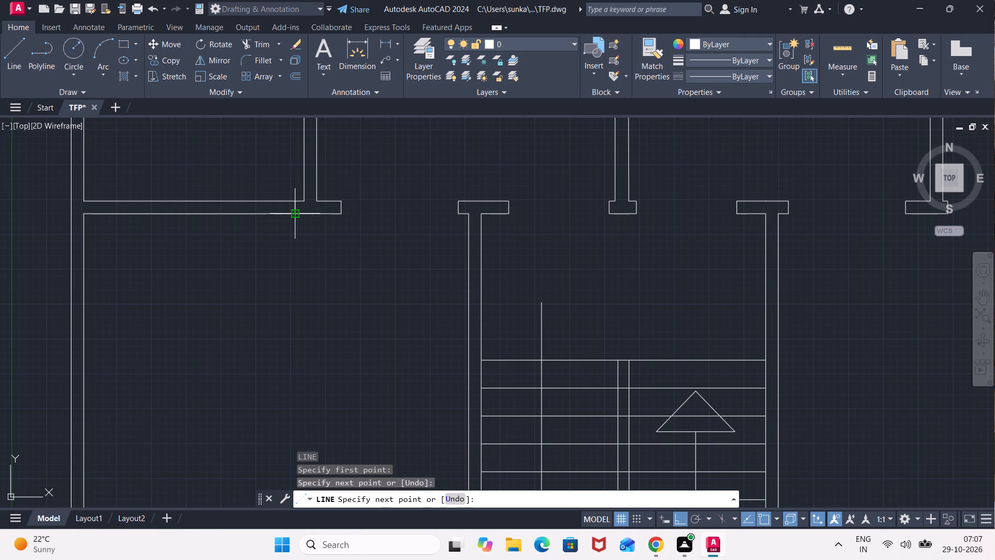
{"action": "key", "text": "Escape"}
Offset the short line across the lower left small room's bottom wall 2'6" to the left.
{"action": "key", "text": "o"}
{"action": "key", "text": "Return"}
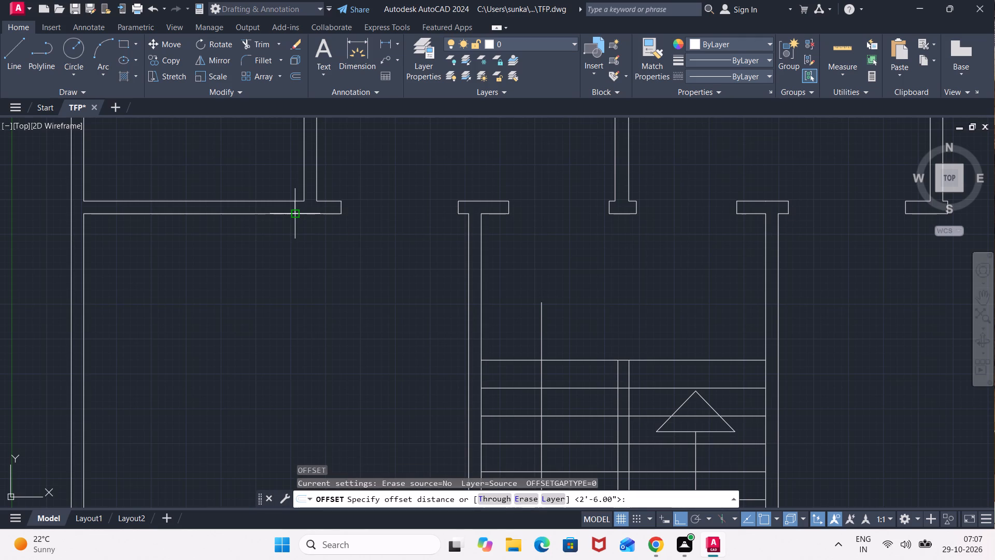
{"action": "key", "text": "Return"}
{"action": "left_click", "coordinate": [295, 211]}
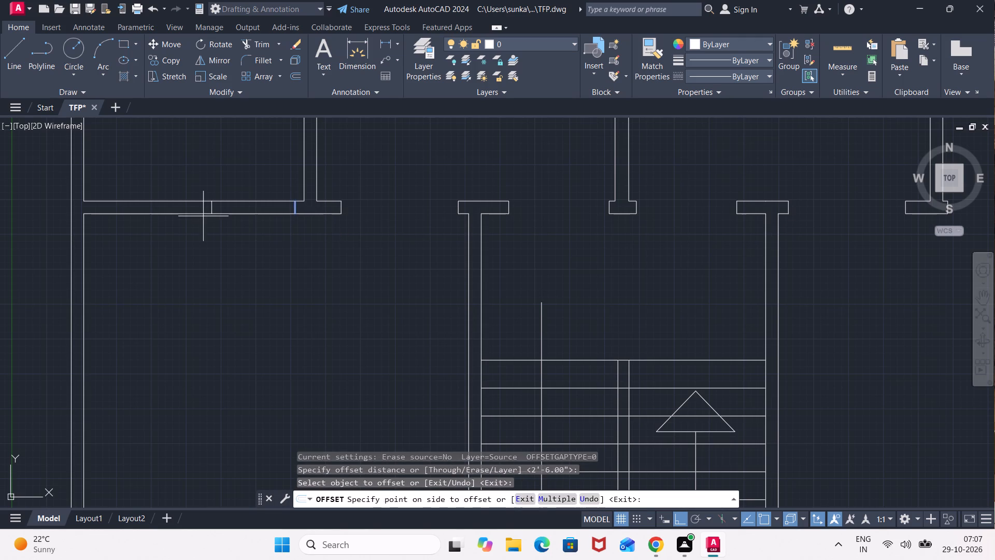
{"action": "left_click", "coordinate": [198, 215]}
{"action": "key", "text": "Escape"}
Trim the two wall lines between the short lines in the lower left small room's bottom wall to open the doorway.
{"action": "type", "text": "TR"}
{"action": "key", "text": "Return"}
{"action": "left_click", "coordinate": [249, 216]}
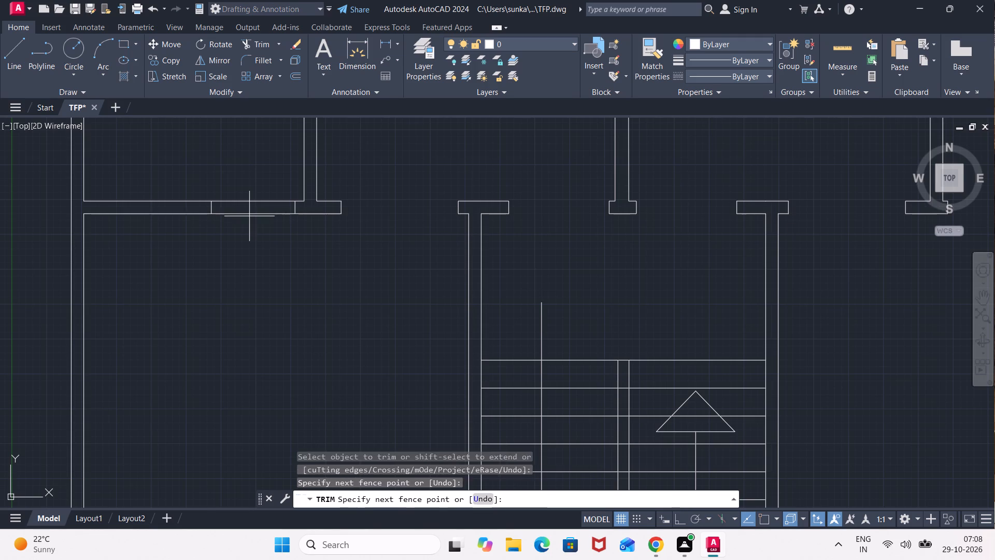
{"action": "left_click", "coordinate": [254, 179]}
{"action": "scroll", "coordinate": [419, 264], "scroll_direction": "down", "scroll_amount": 2}
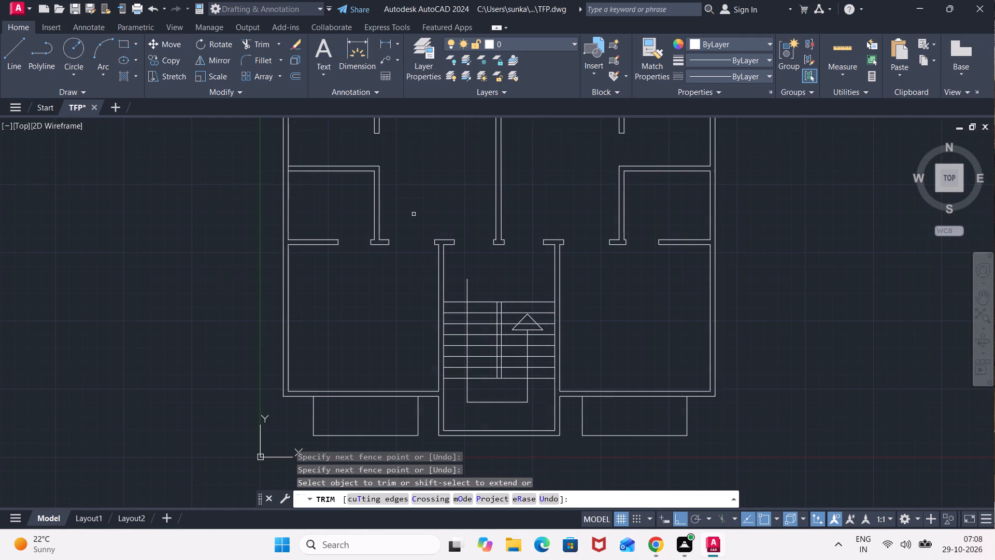
{"action": "middle_click_drag", "start_coordinate": [414, 213], "coordinate": [391, 303]}
{"action": "middle_click_drag", "start_coordinate": [439, 240], "coordinate": [429, 321]}
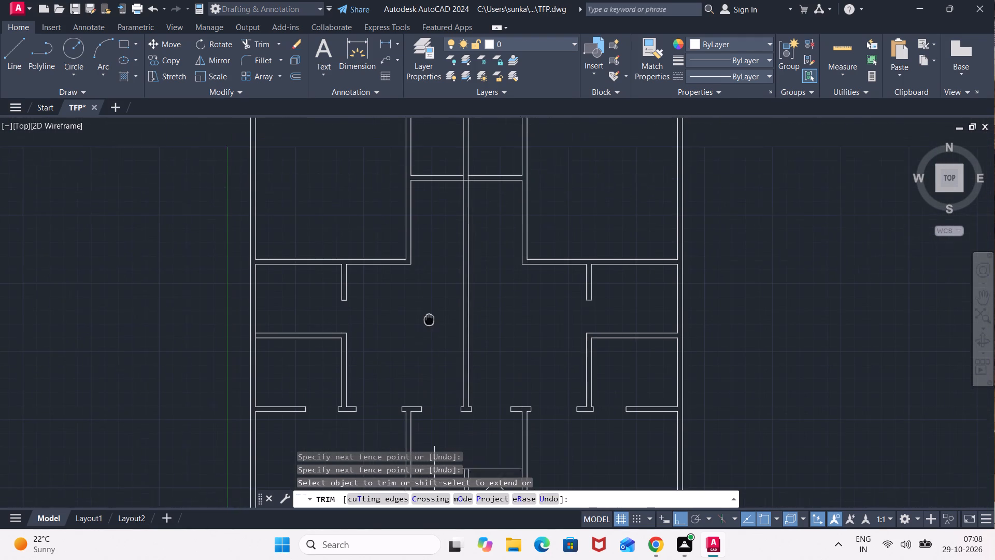
{"action": "middle_click_drag", "start_coordinate": [429, 321], "coordinate": [428, 323]}
{"action": "key", "text": "Escape"}
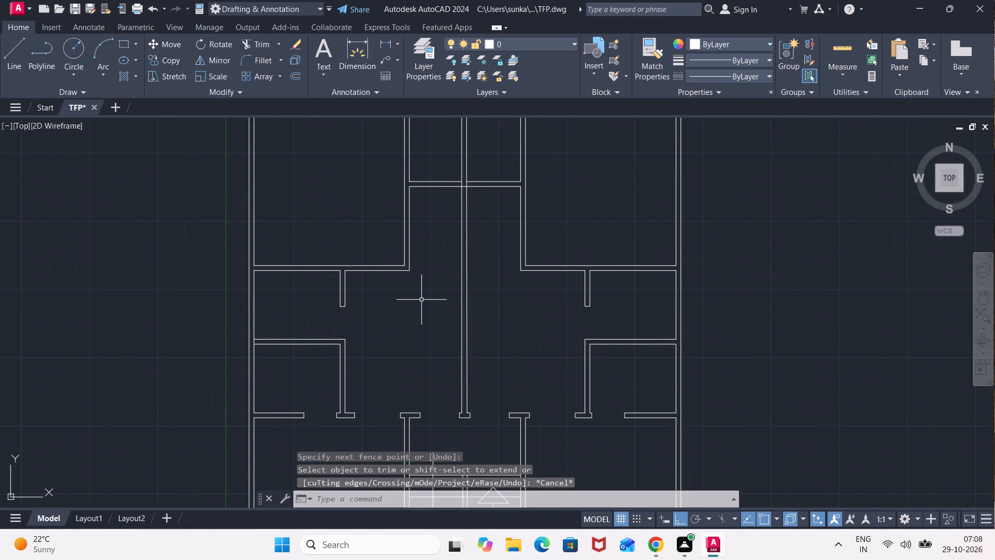
Draw a short vertical line across the large top-left room's bottom wall, just left of its inner right corner.
{"action": "key", "text": "l"}
{"action": "key", "text": "Return"}
{"action": "scroll", "coordinate": [406, 298], "scroll_direction": "up", "scroll_amount": 2}
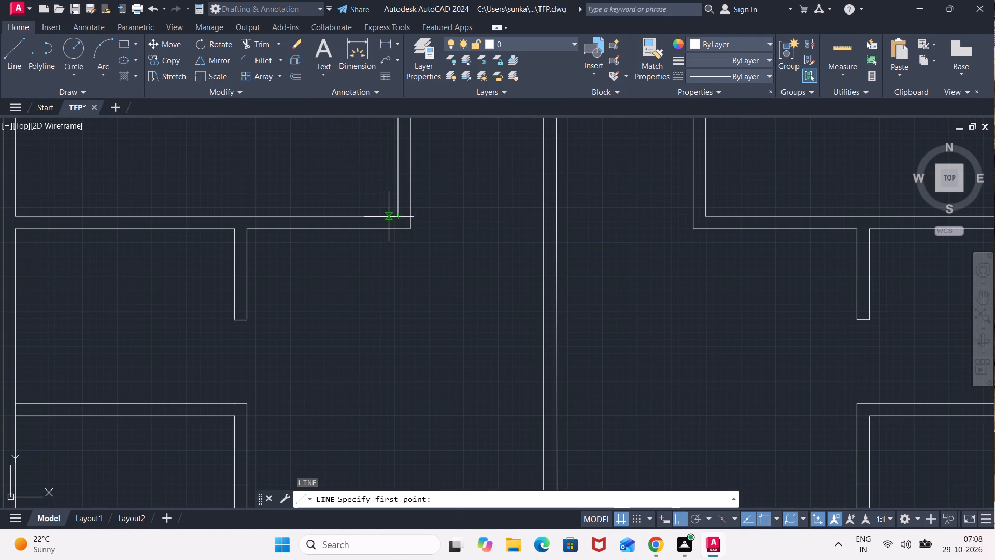
{"action": "left_click", "coordinate": [390, 216]}
{"action": "left_click", "coordinate": [389, 234]}
{"action": "key", "text": "Escape"}
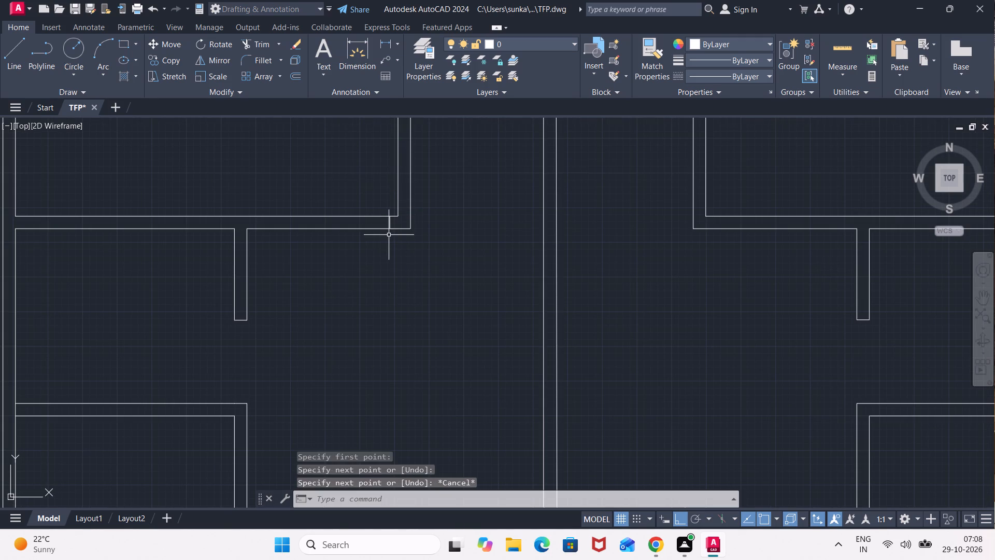
Offset the short line across the large top-left room's bottom wall 3'6" to the left.
{"action": "key", "text": "o"}
{"action": "key", "text": "Return"}
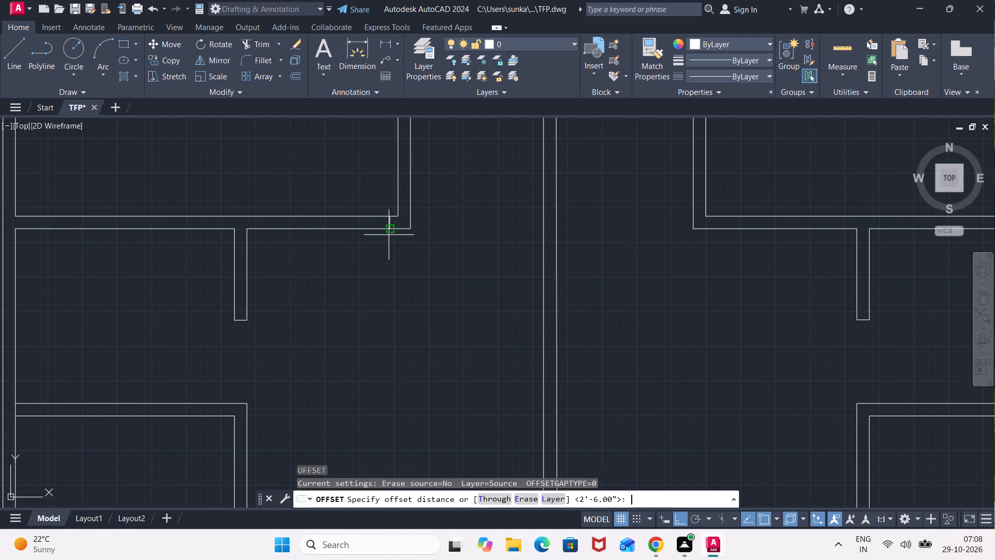
{"action": "type", "text": "3'6\""}
{"action": "key", "text": "Return"}
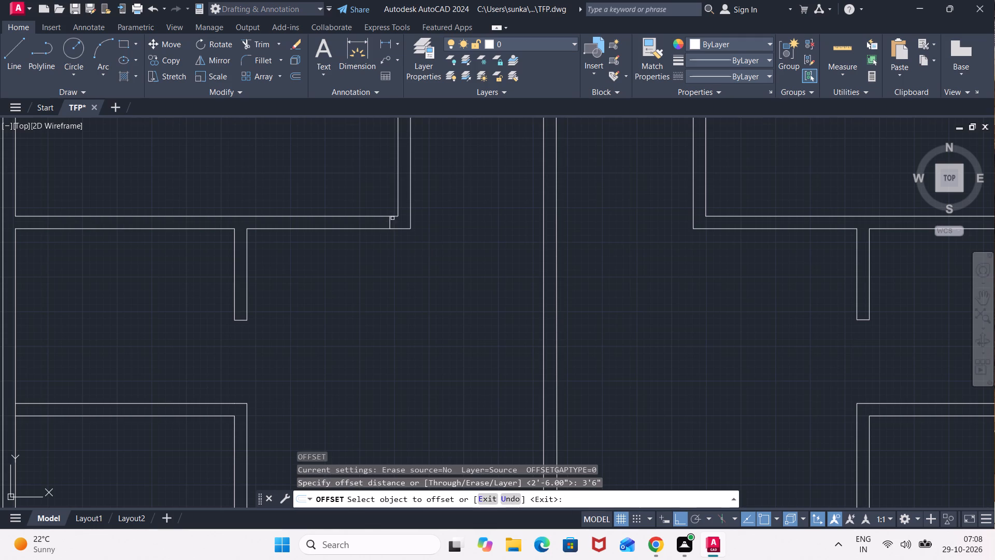
{"action": "left_click", "coordinate": [391, 220]}
{"action": "left_click", "coordinate": [338, 231]}
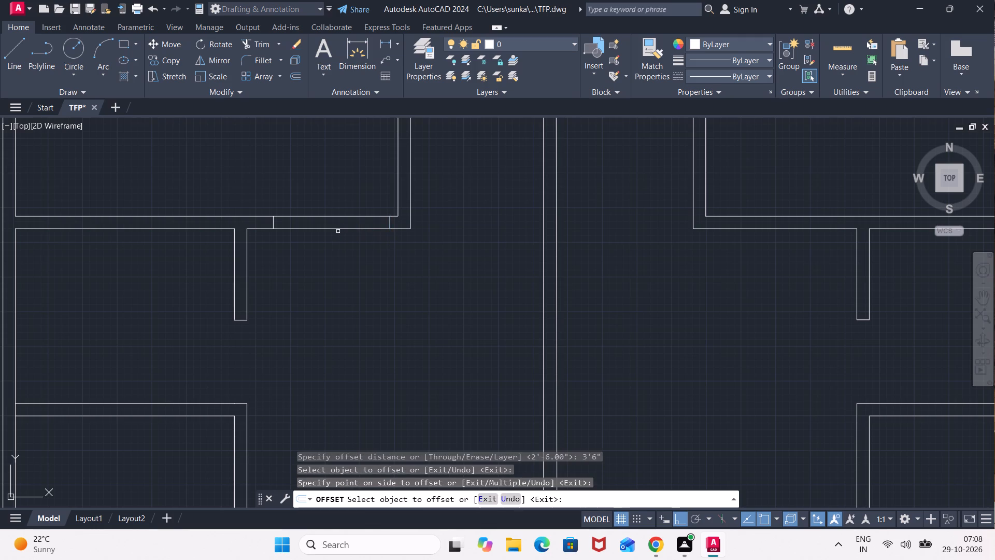
{"action": "middle_click_drag", "start_coordinate": [568, 250], "coordinate": [223, 280]}
{"action": "scroll", "coordinate": [219, 280], "scroll_direction": "up", "scroll_amount": 1}
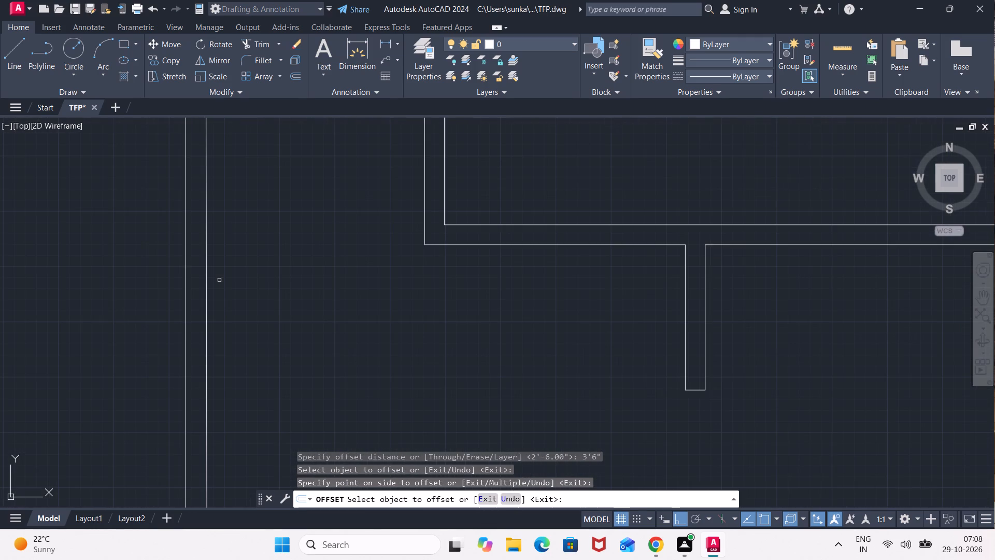
{"action": "key", "text": "Escape"}
Draw a short vertical line across the large top-right room's bottom wall, just right of its inner left corner.
{"action": "key", "text": "l"}
{"action": "key", "text": "Return"}
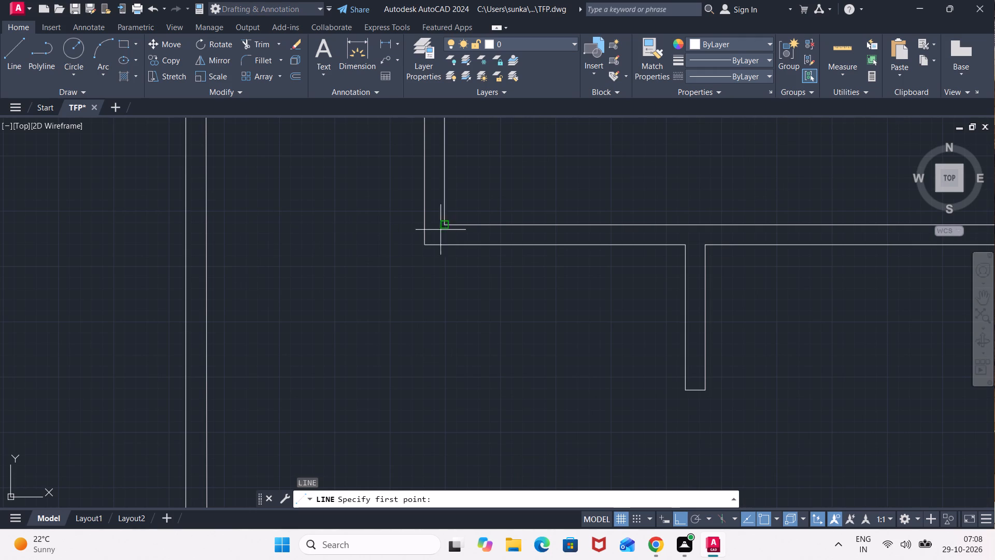
{"action": "left_click", "coordinate": [462, 226]}
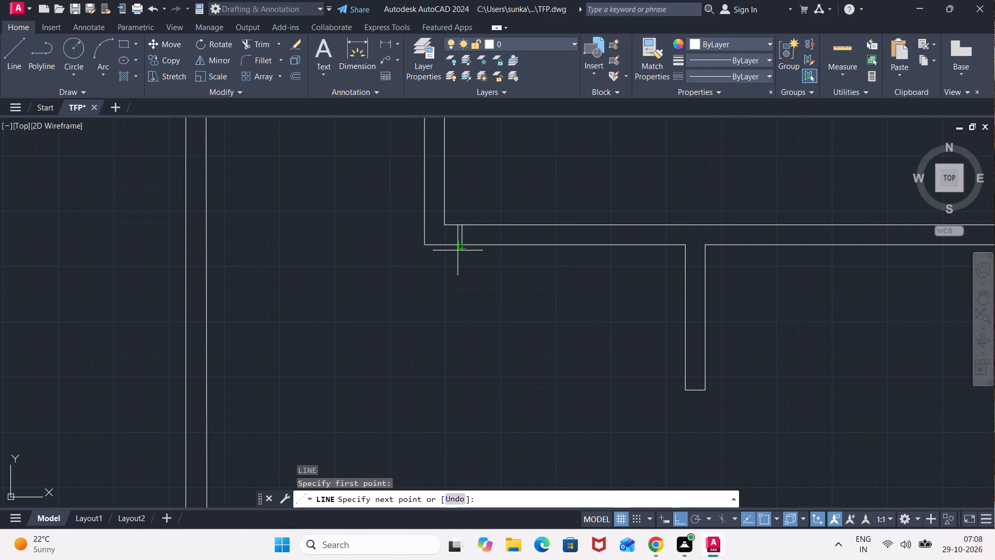
{"action": "left_click", "coordinate": [458, 250]}
{"action": "key", "text": "Escape"}
Offset the short line across the large top-right room's bottom wall 3'6" to the right.
{"action": "key", "text": "o"}
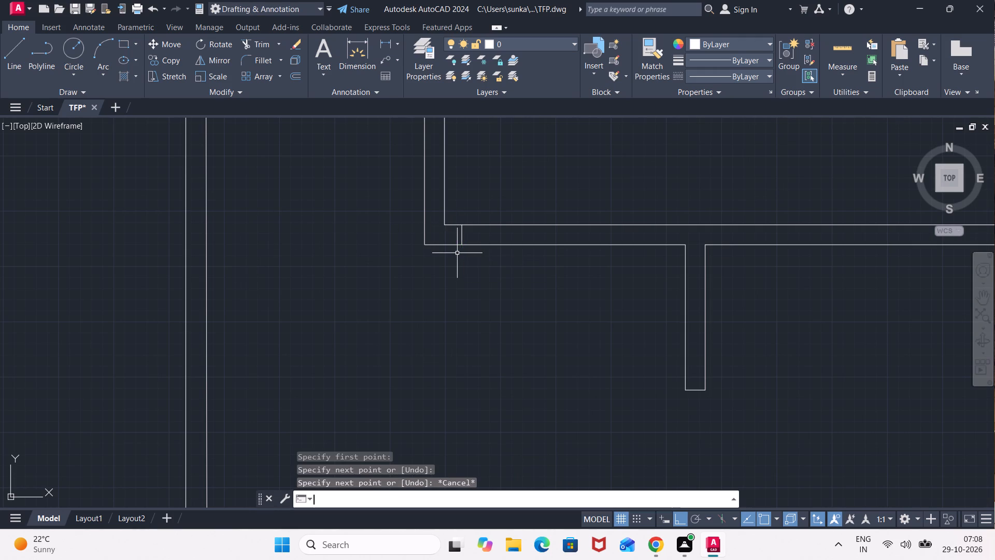
{"action": "key", "text": "Return"}
{"action": "key", "text": "Return"}
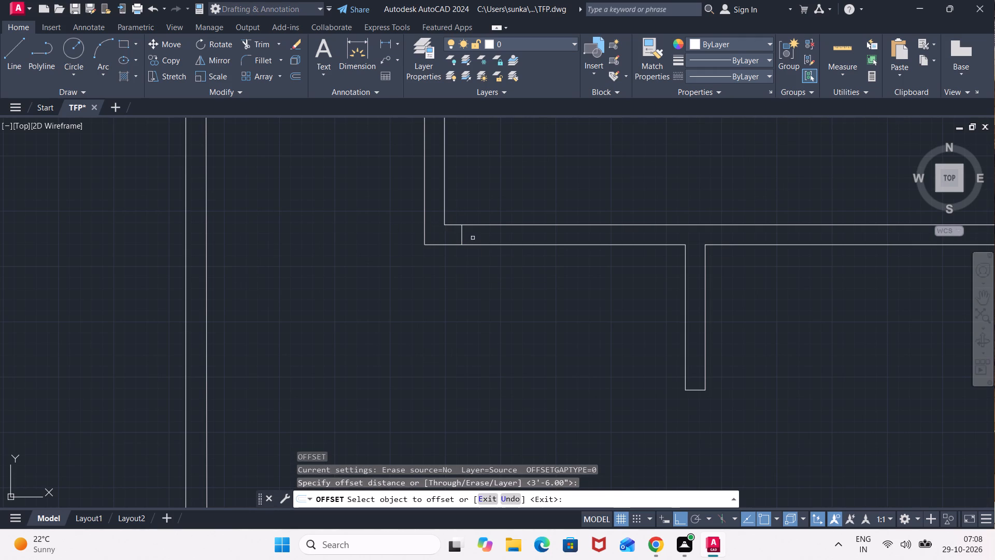
{"action": "left_click", "coordinate": [463, 237]}
{"action": "left_click", "coordinate": [565, 228]}
{"action": "scroll", "coordinate": [354, 297], "scroll_direction": "down", "scroll_amount": 3}
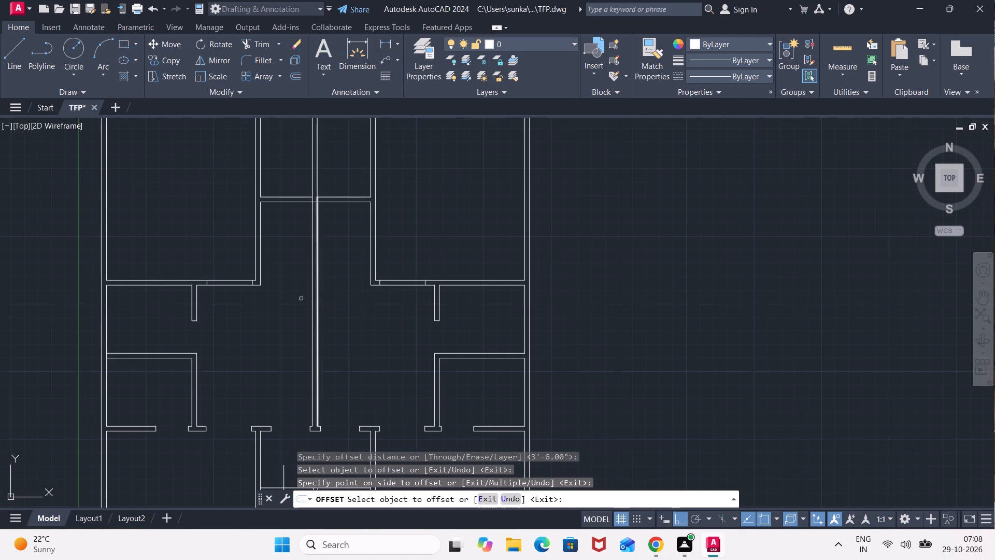
{"action": "key", "text": "Escape"}
Trim the wall lines between the short lines in both large top rooms' bottom walls to open the two doorways.
{"action": "type", "text": "TR"}
{"action": "key", "text": "Return"}
{"action": "left_click", "coordinate": [403, 290]}
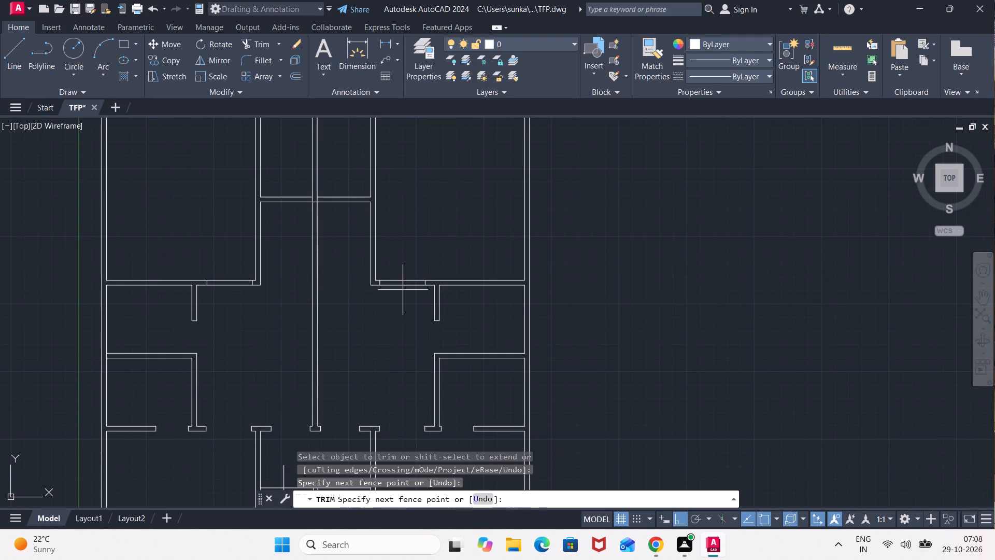
{"action": "left_click", "coordinate": [403, 261]}
{"action": "left_click", "coordinate": [235, 301]}
{"action": "left_click", "coordinate": [237, 256]}
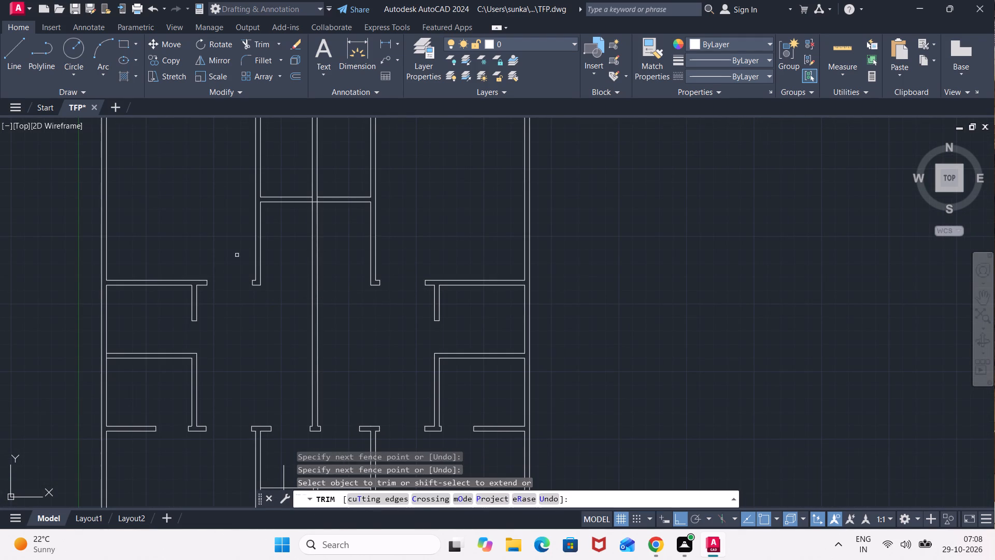
Trim the overlapping wall lines where the central partition crosses the bottom wall of the two top middle rooms.
{"action": "middle_click_drag", "start_coordinate": [289, 234], "coordinate": [302, 313]}
{"action": "scroll", "coordinate": [318, 302], "scroll_direction": "up", "scroll_amount": 2}
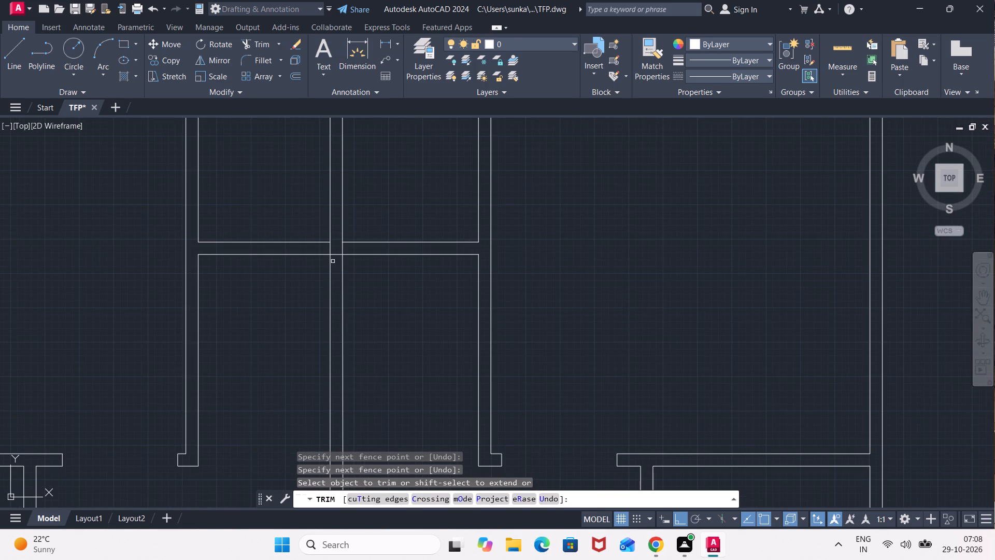
{"action": "left_click", "coordinate": [337, 258]}
{"action": "left_click", "coordinate": [338, 244]}
{"action": "left_click", "coordinate": [351, 248]}
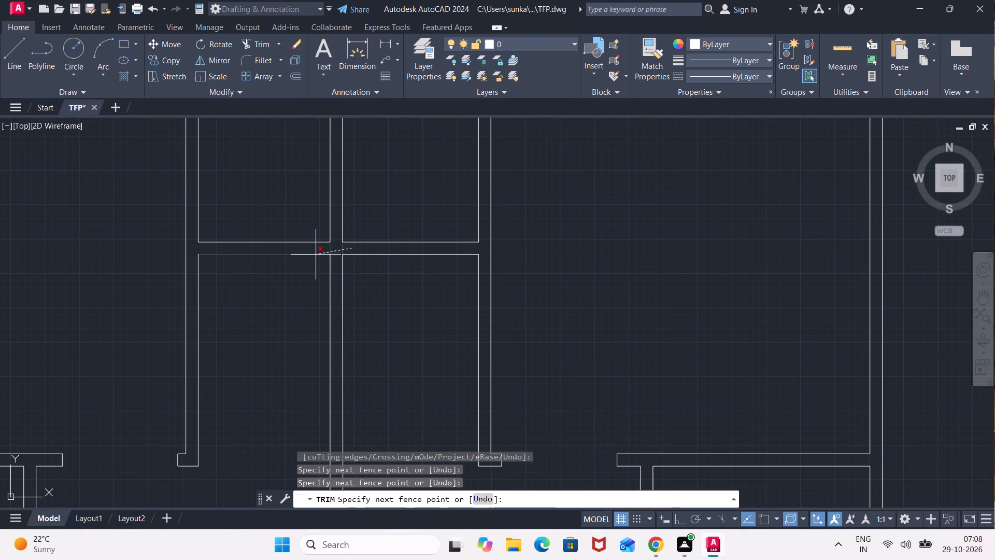
{"action": "left_click", "coordinate": [314, 247]}
{"action": "scroll", "coordinate": [275, 295], "scroll_direction": "down", "scroll_amount": 2}
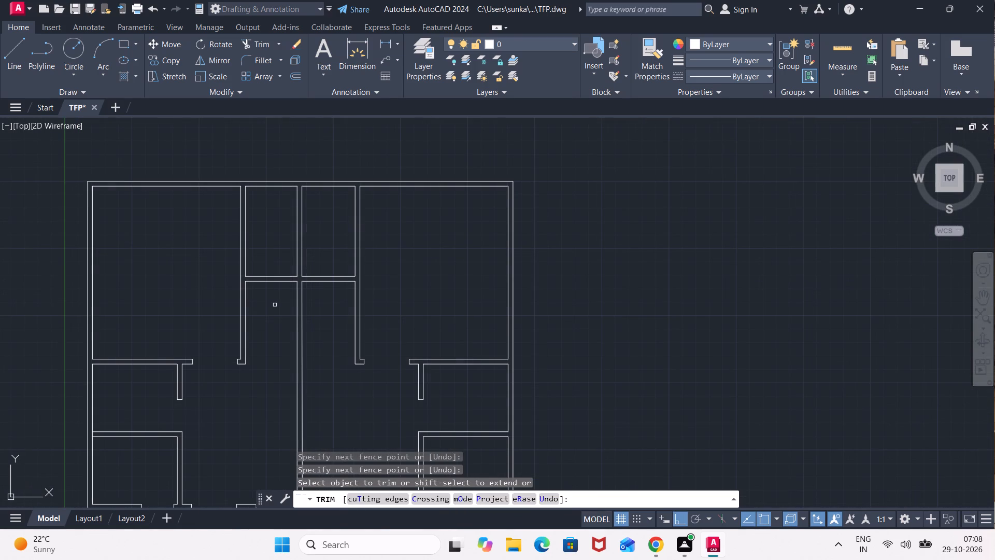
{"action": "key", "text": "Escape"}
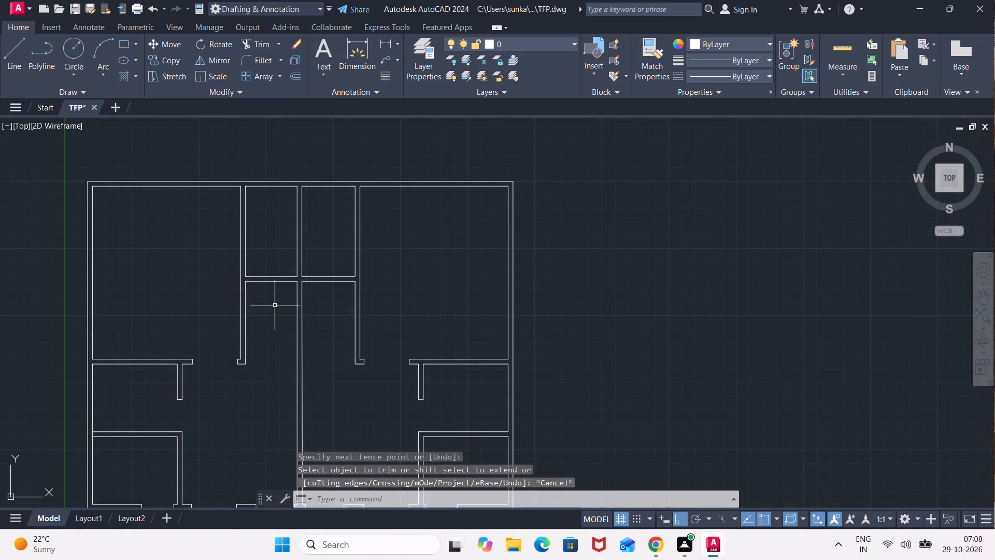
Draw a short vertical line across the left top middle room's bottom wall, just right of the room's left corner.
{"action": "key", "text": "l"}
{"action": "key", "text": "Return"}
{"action": "scroll", "coordinate": [275, 303], "scroll_direction": "up", "scroll_amount": 1}
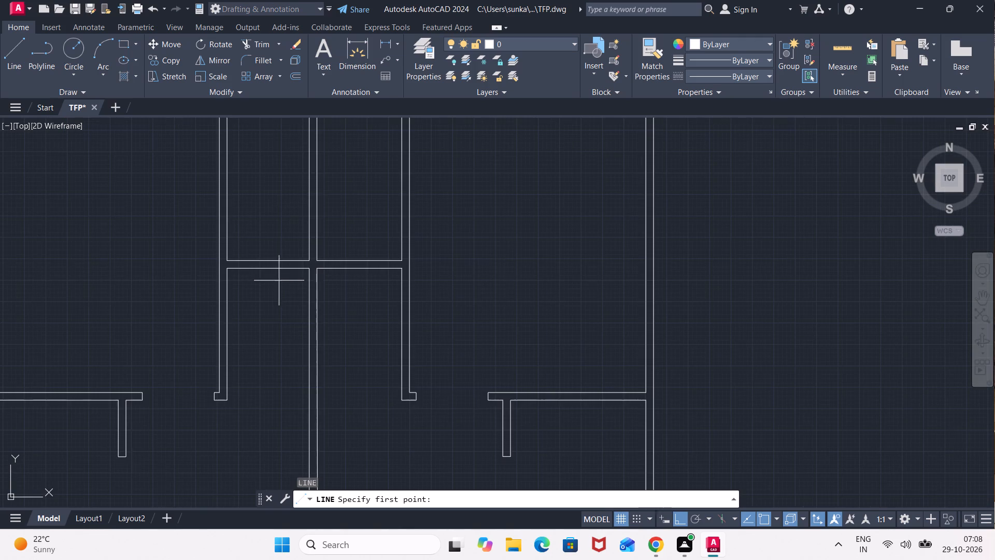
{"action": "scroll", "coordinate": [253, 257], "scroll_direction": "up", "scroll_amount": 2}
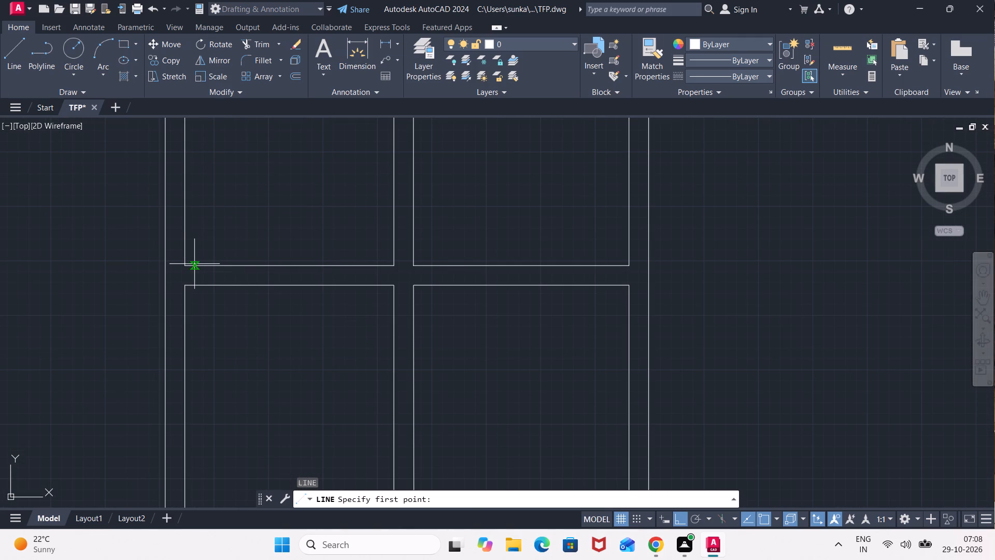
{"action": "left_click", "coordinate": [194, 264]}
{"action": "left_click", "coordinate": [193, 284]}
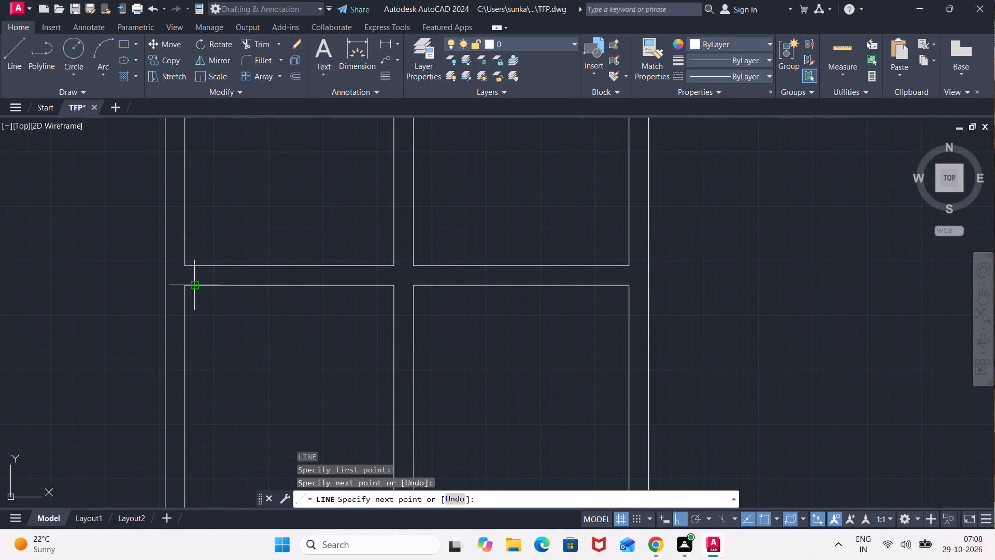
{"action": "key", "text": "space"}
Draw a short vertical line across the right top middle room's bottom wall, just left of the room's right corner.
{"action": "key", "text": "space"}
{"action": "scroll", "coordinate": [193, 285], "scroll_direction": "up", "scroll_amount": 1}
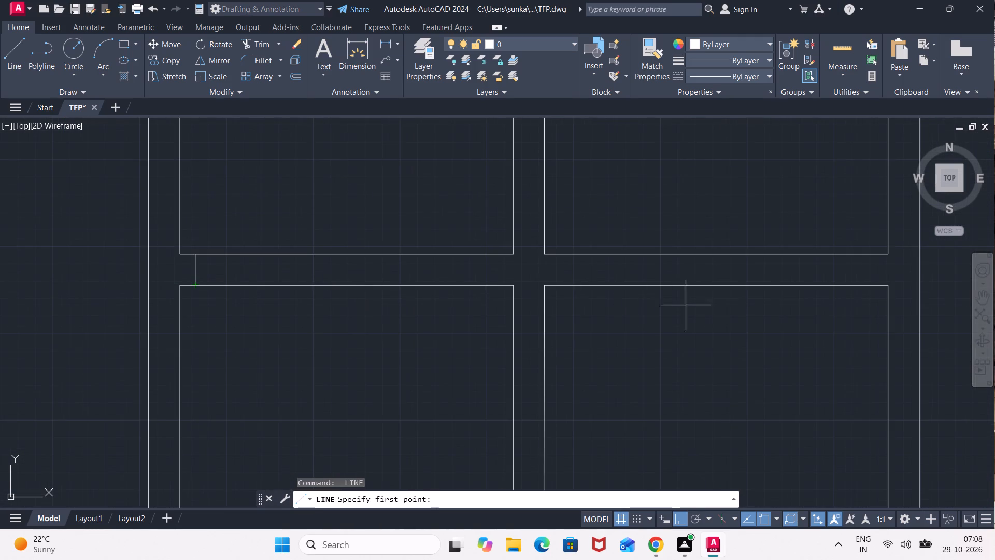
{"action": "middle_click_drag", "start_coordinate": [854, 282], "coordinate": [578, 290]}
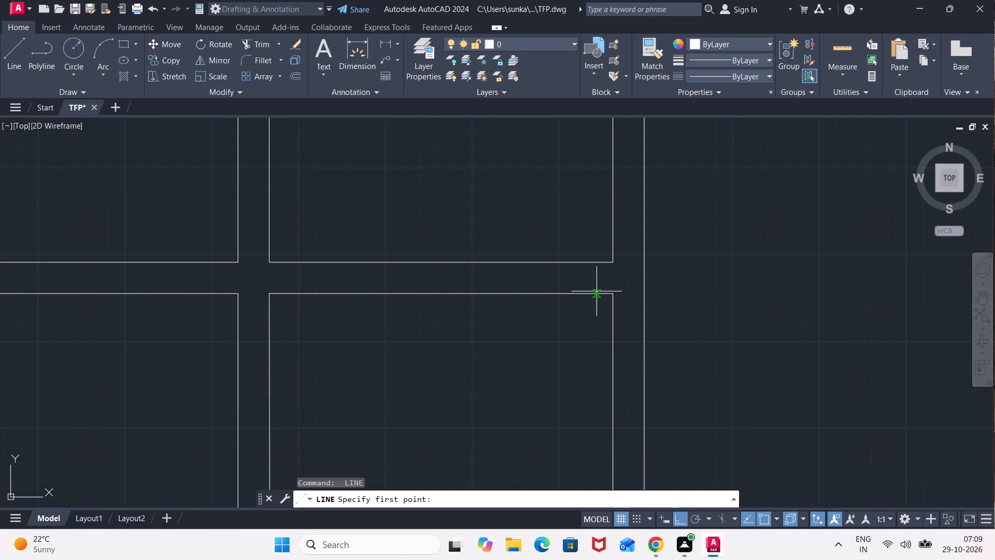
{"action": "left_click", "coordinate": [598, 292]}
{"action": "left_click", "coordinate": [595, 262]}
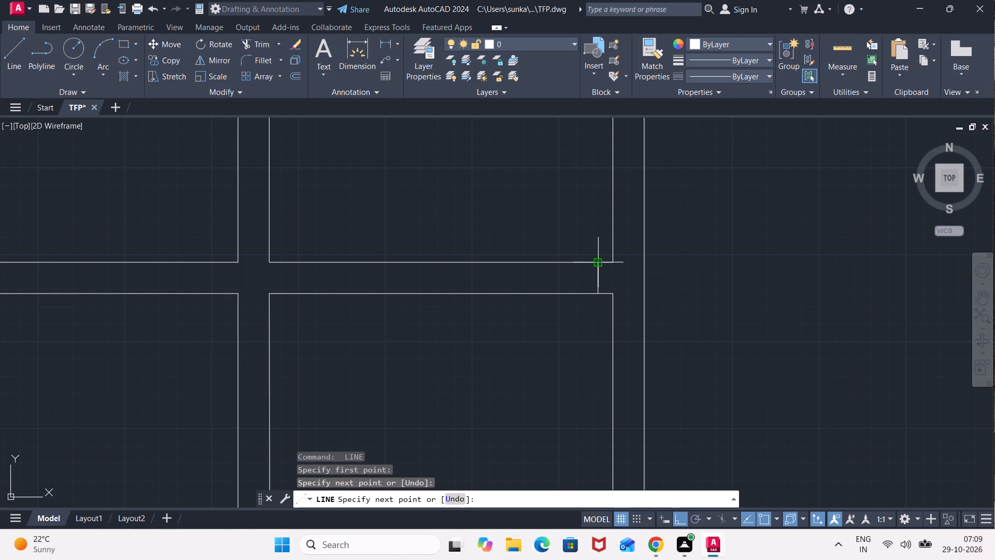
Offset the short vertical lines in both top middle rooms' bottom walls by 2'6" toward the central partition.
{"action": "key", "text": "Escape"}
{"action": "key", "text": "o"}
{"action": "key", "text": "Return"}
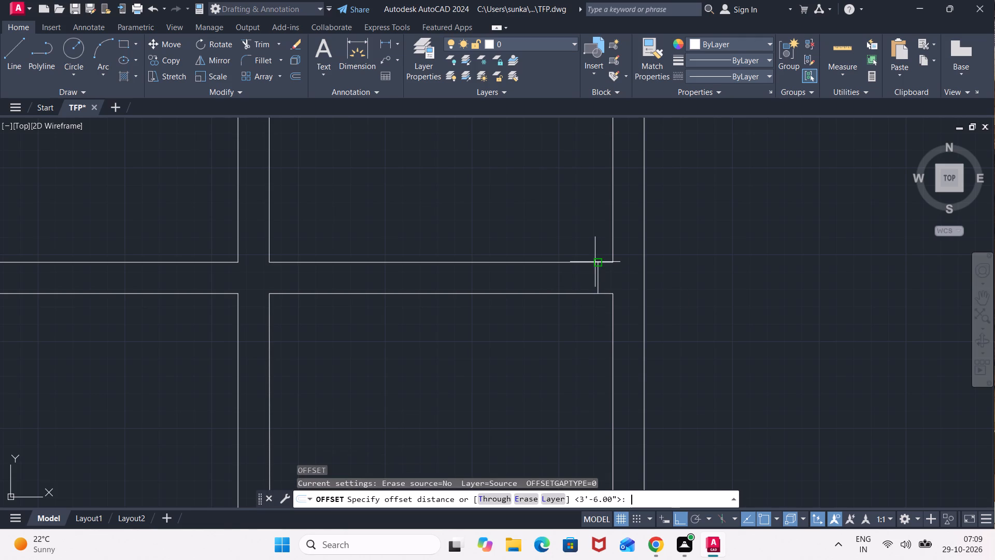
{"action": "type", "text": "2'6\""}
{"action": "key", "text": "Return"}
{"action": "left_click", "coordinate": [597, 274]}
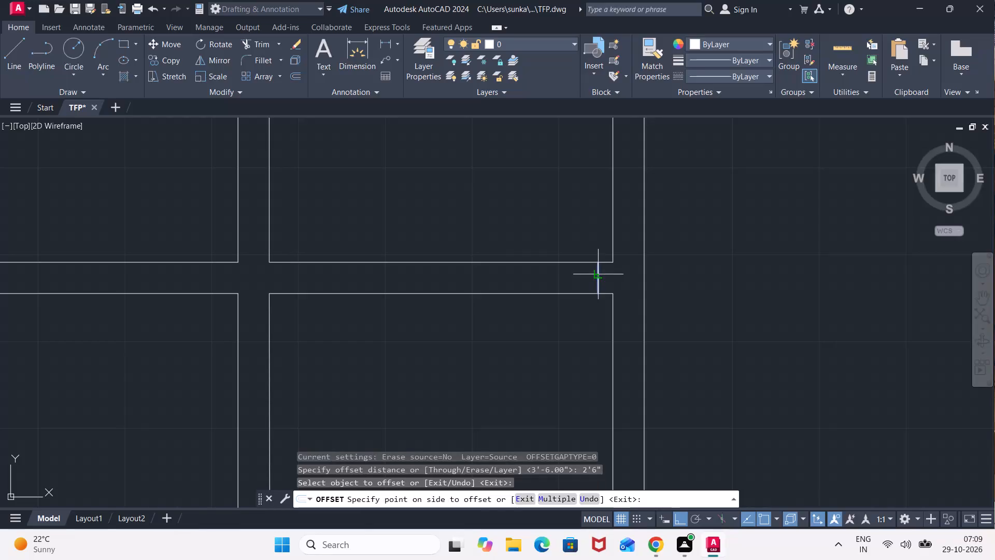
{"action": "left_click", "coordinate": [468, 281]}
{"action": "middle_click_drag", "start_coordinate": [123, 321], "coordinate": [458, 355]}
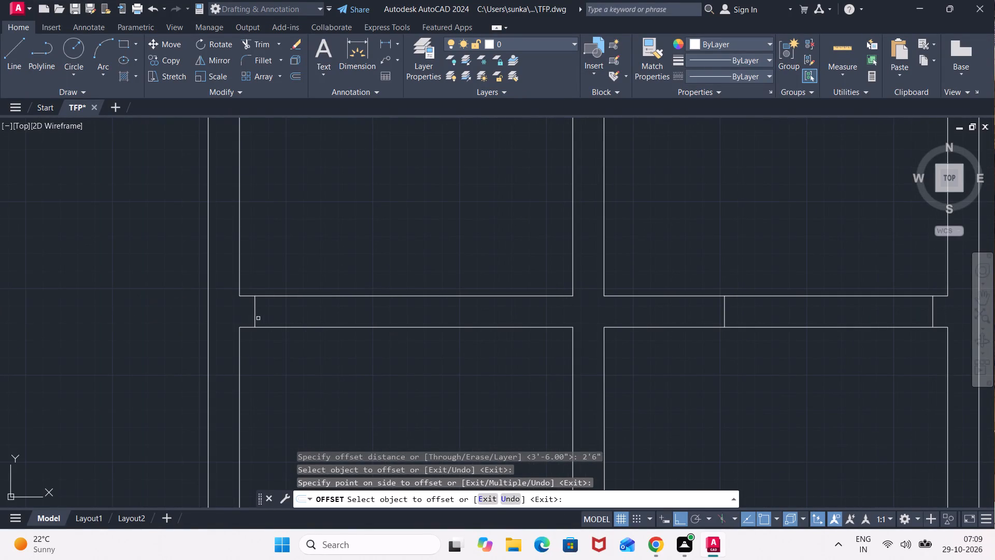
{"action": "left_click", "coordinate": [257, 316]}
{"action": "left_click", "coordinate": [322, 311]}
{"action": "scroll", "coordinate": [314, 367], "scroll_direction": "down", "scroll_amount": 2}
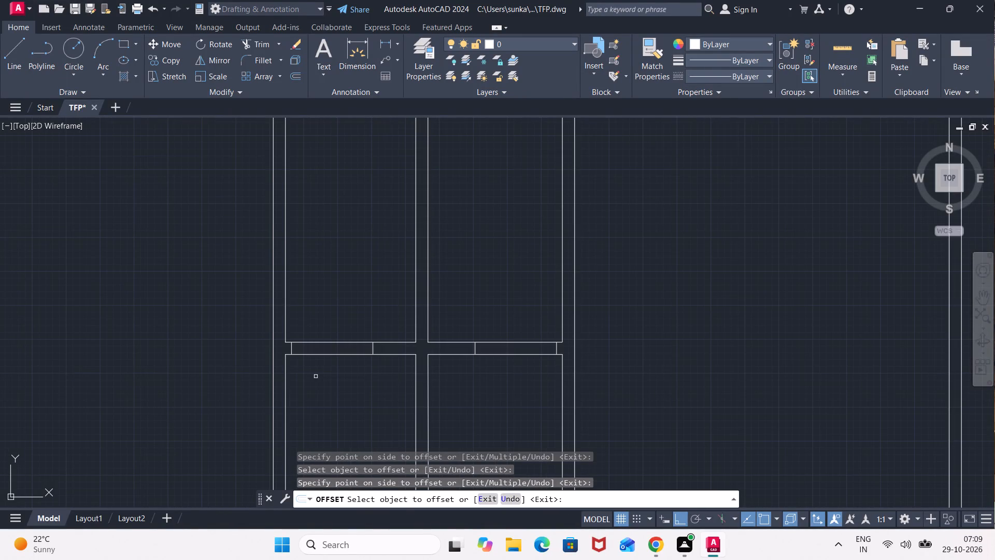
{"action": "key", "text": "Escape"}
Trim the wall lines between the short lines in both top middle rooms' bottom walls to open the two doorways.
{"action": "type", "text": "TR"}
{"action": "key", "text": "Return"}
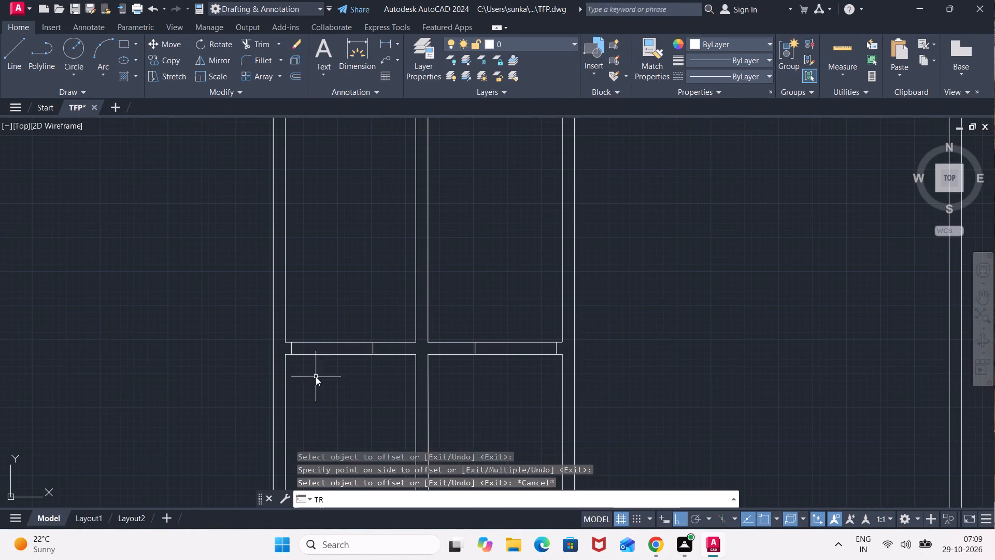
{"action": "left_click", "coordinate": [339, 372]}
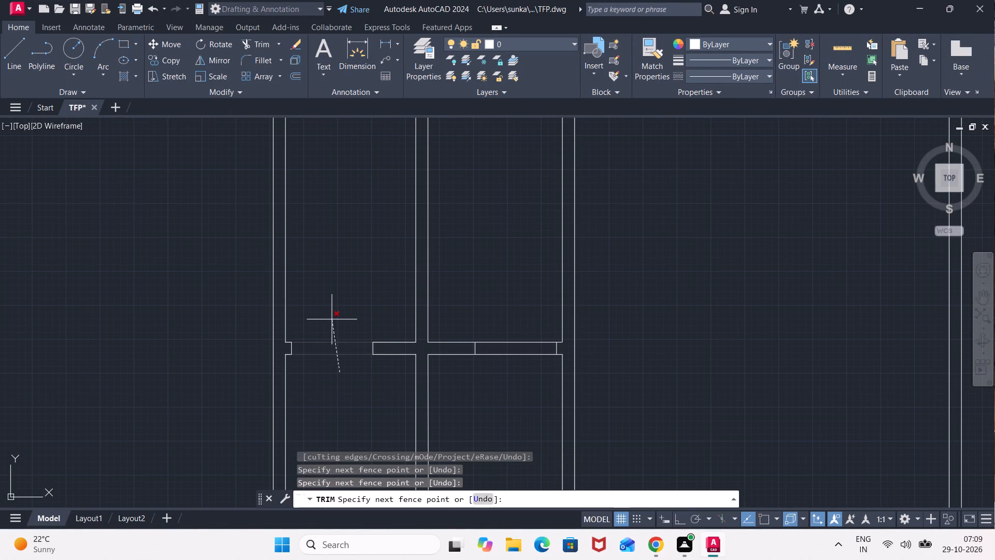
{"action": "left_click", "coordinate": [332, 319]}
{"action": "left_click", "coordinate": [504, 359]}
{"action": "left_click", "coordinate": [506, 299]}
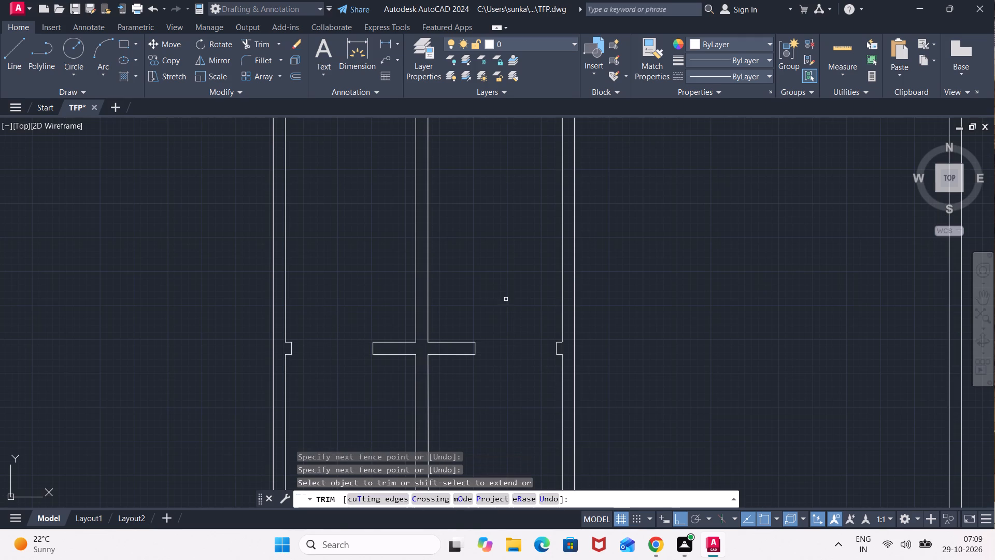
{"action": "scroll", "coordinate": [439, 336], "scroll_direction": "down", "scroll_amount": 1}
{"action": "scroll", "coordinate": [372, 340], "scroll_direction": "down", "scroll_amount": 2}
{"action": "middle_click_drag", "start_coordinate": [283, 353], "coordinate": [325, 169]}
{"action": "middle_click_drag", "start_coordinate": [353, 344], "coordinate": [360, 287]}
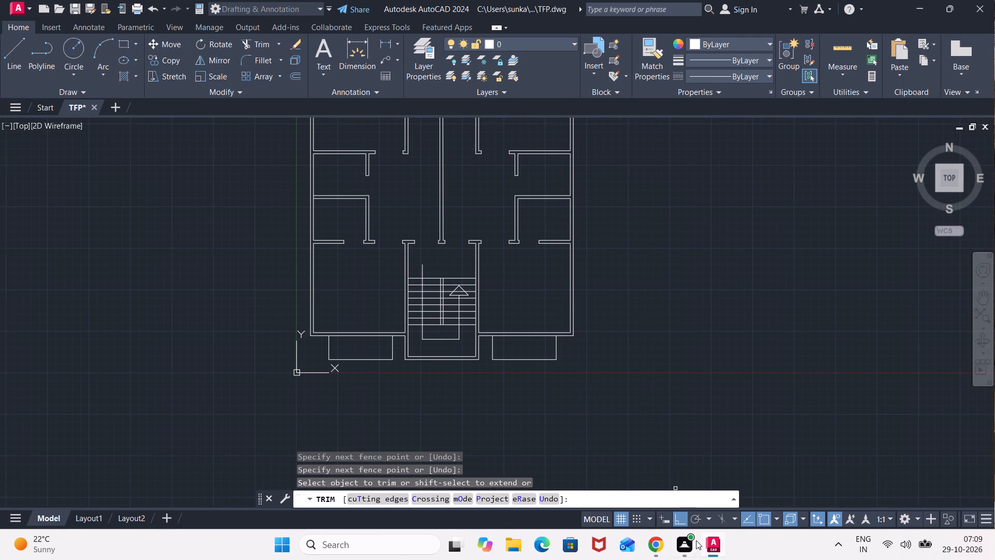
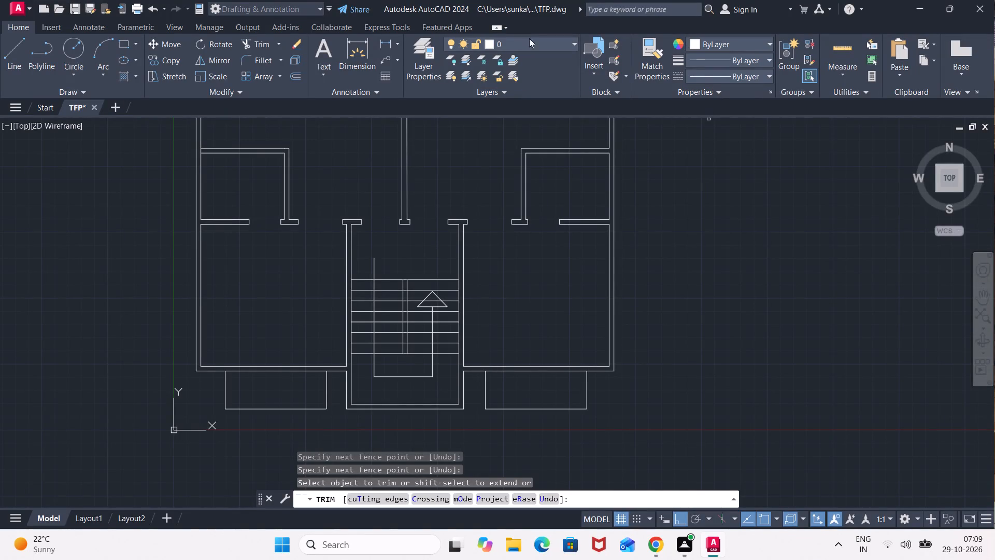
Add a linear dimension for the plan's overall width between the outer bottom corners, placed just below the balconies.
{"action": "left_click", "coordinate": [385, 41]}
{"action": "middle_click_drag", "start_coordinate": [254, 327], "coordinate": [290, 267]}
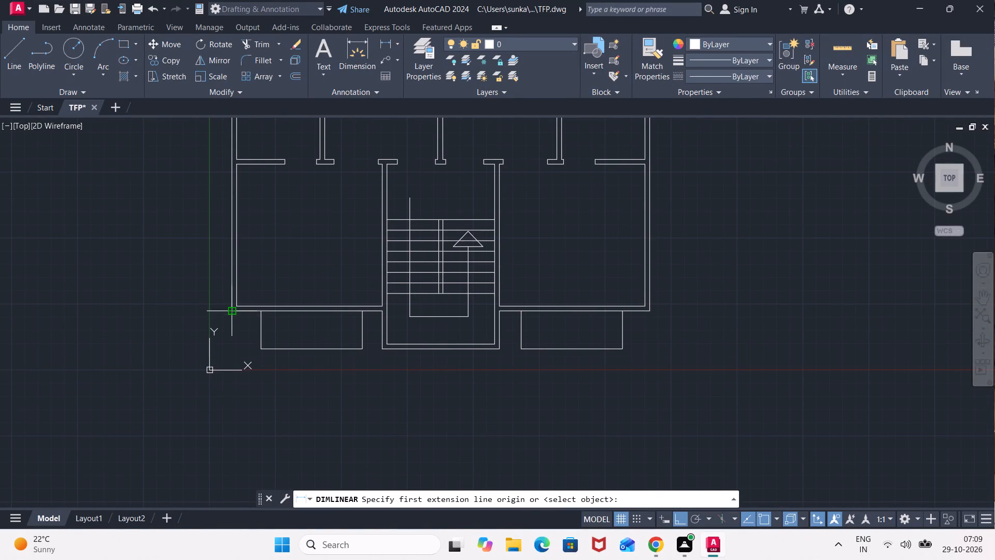
{"action": "left_click", "coordinate": [230, 312]}
{"action": "left_click", "coordinate": [651, 312]}
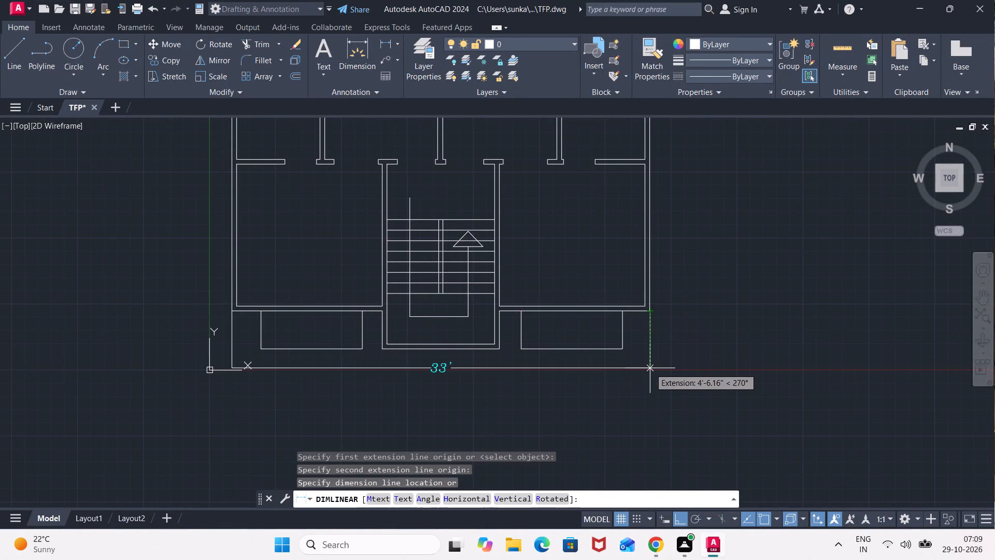
{"action": "left_click", "coordinate": [650, 368]}
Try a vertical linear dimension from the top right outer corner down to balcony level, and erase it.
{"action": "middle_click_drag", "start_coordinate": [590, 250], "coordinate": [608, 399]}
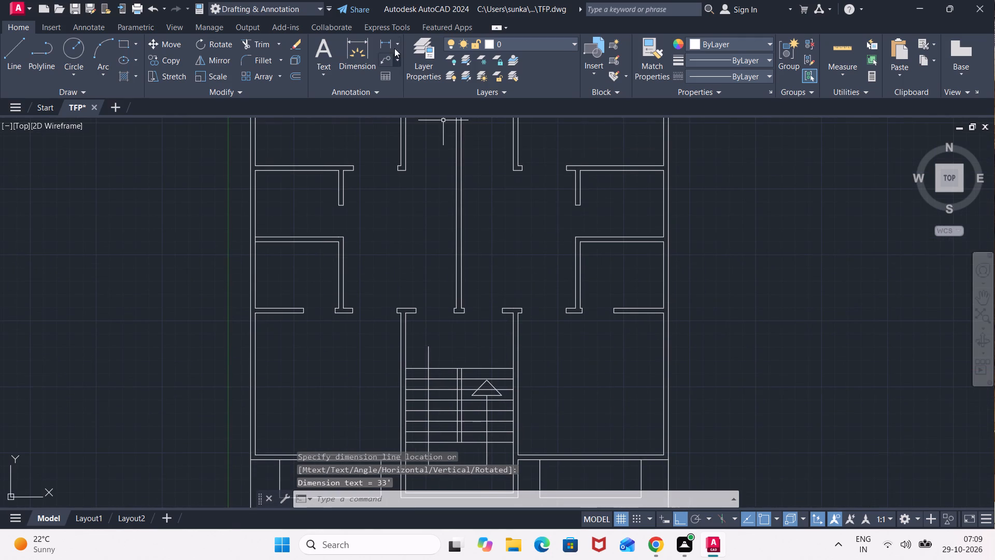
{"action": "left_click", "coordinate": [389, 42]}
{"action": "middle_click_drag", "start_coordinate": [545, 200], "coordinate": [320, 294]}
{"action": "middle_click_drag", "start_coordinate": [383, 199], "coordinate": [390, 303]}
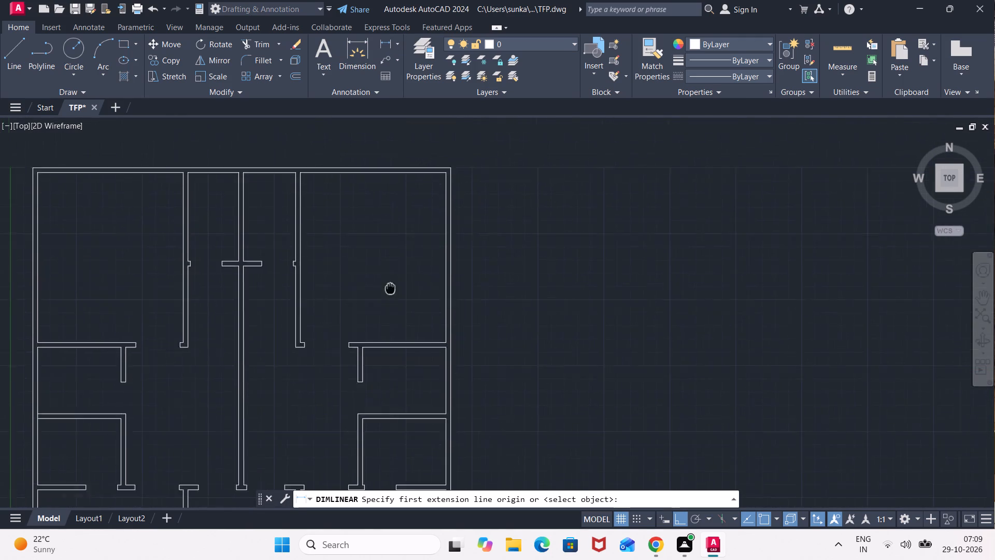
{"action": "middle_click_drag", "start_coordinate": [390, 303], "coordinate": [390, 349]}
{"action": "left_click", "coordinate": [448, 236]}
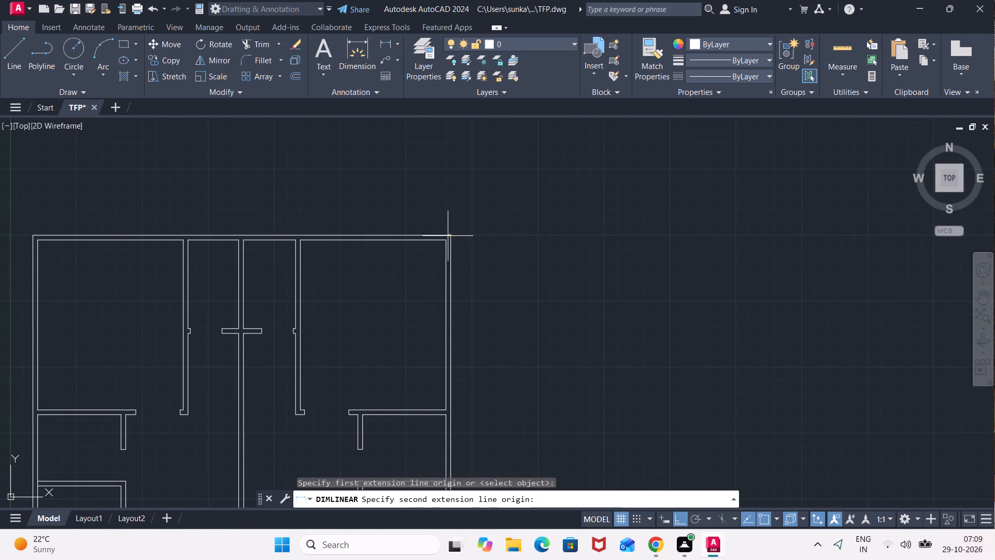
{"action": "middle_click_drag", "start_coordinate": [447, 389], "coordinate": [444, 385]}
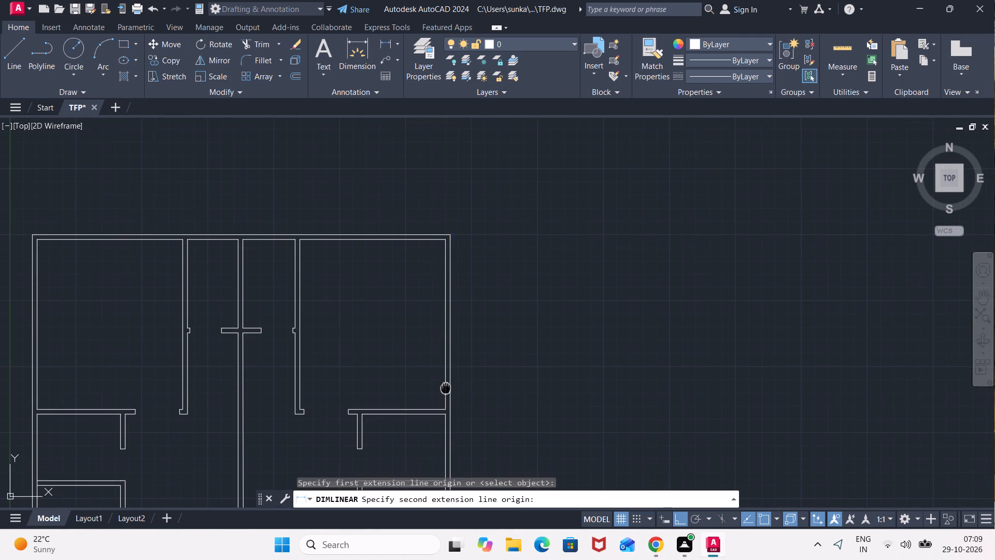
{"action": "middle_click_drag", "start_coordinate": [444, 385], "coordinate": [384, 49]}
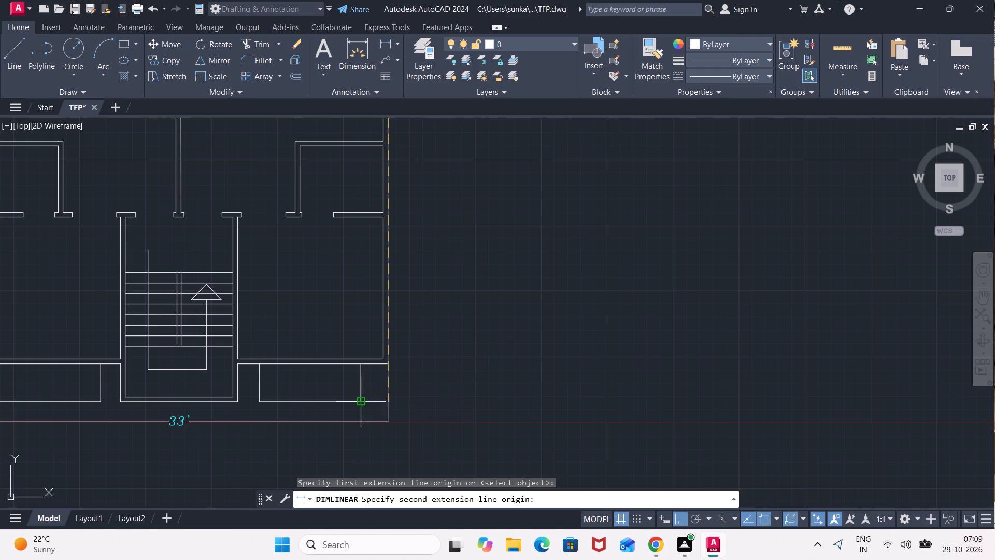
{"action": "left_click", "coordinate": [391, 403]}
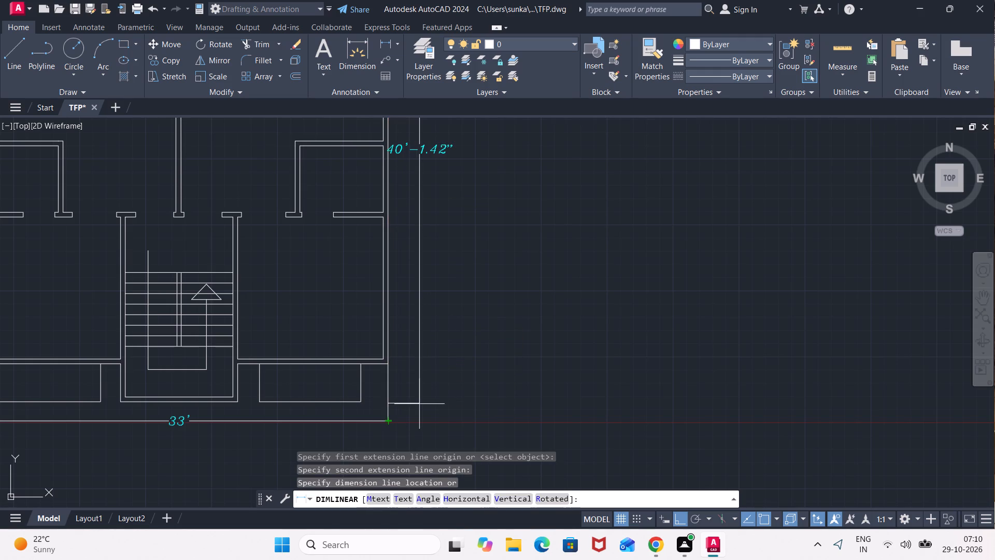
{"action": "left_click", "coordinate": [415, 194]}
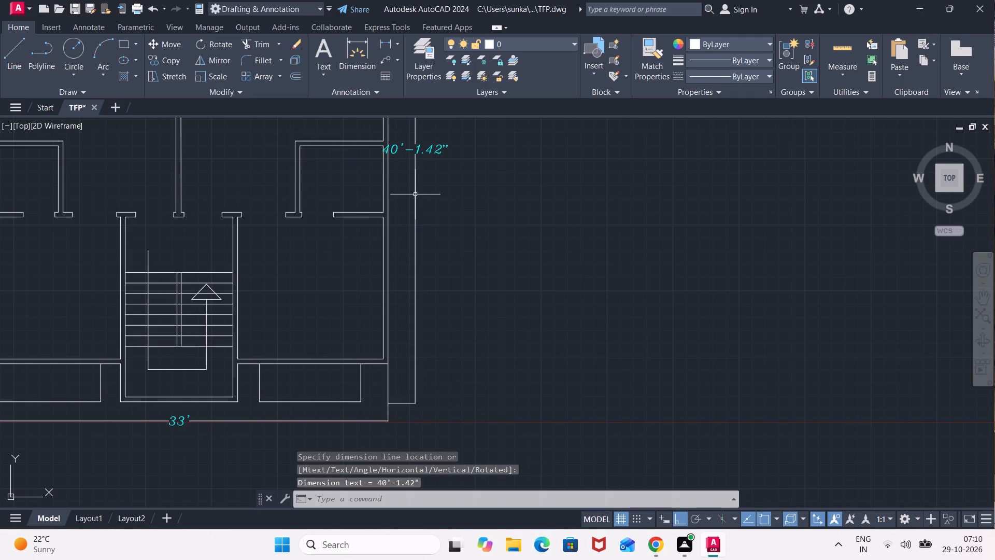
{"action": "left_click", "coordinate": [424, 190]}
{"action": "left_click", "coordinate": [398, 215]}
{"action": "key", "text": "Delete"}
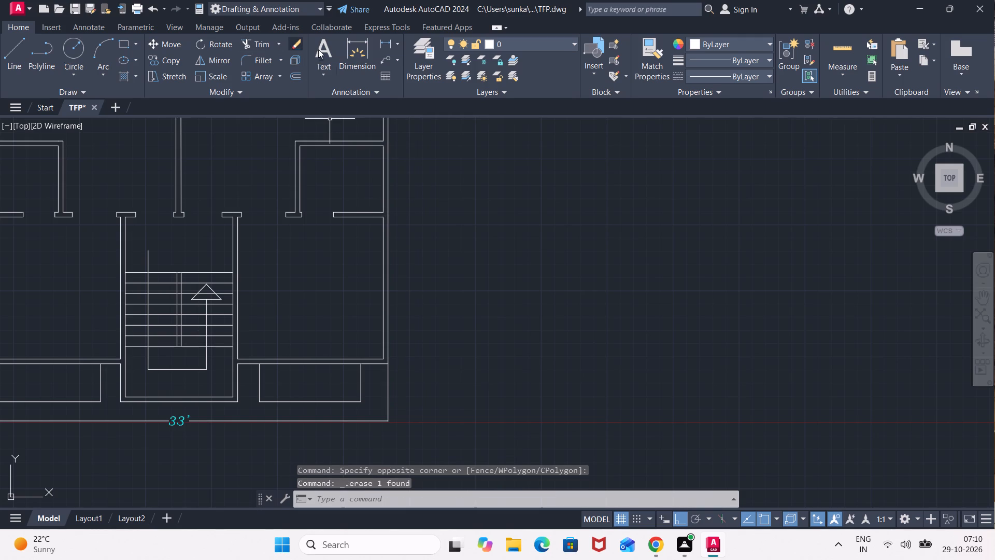
Add a vertical linear dimension from the right balcony's bottom-right corner to the top wall's inner face, placed outside the right wall.
{"action": "left_click", "coordinate": [380, 44]}
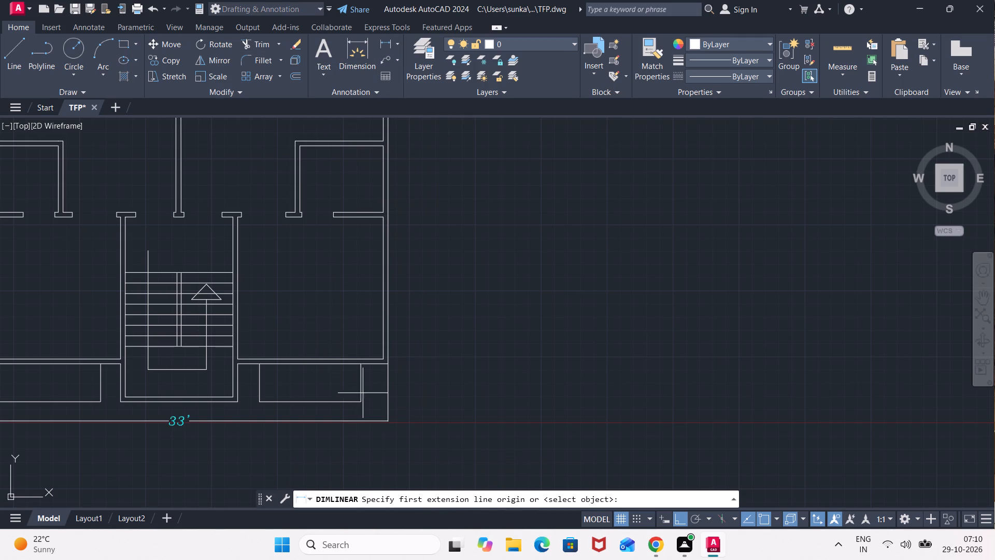
{"action": "left_click", "coordinate": [364, 403]}
{"action": "middle_click_drag", "start_coordinate": [354, 175], "coordinate": [372, 419]}
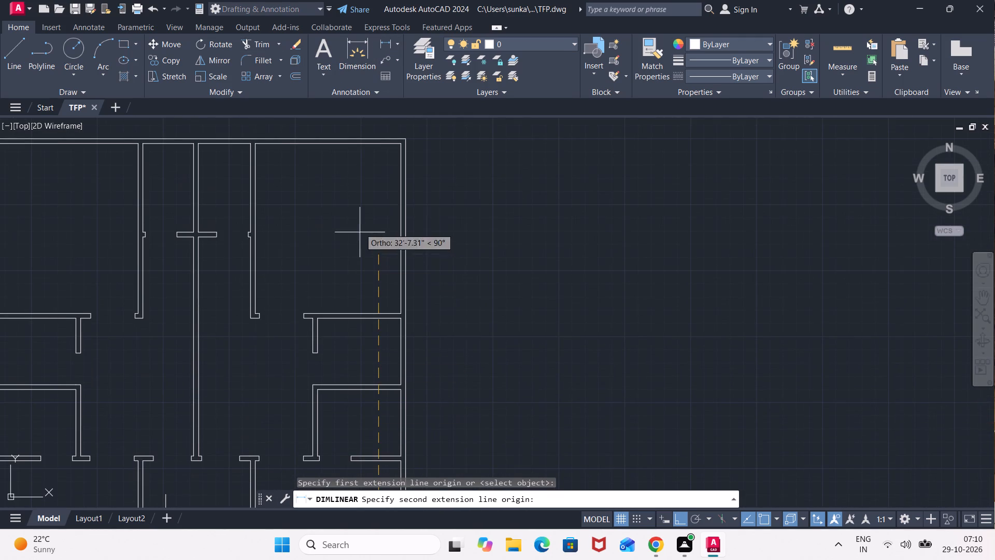
{"action": "left_click", "coordinate": [382, 143]}
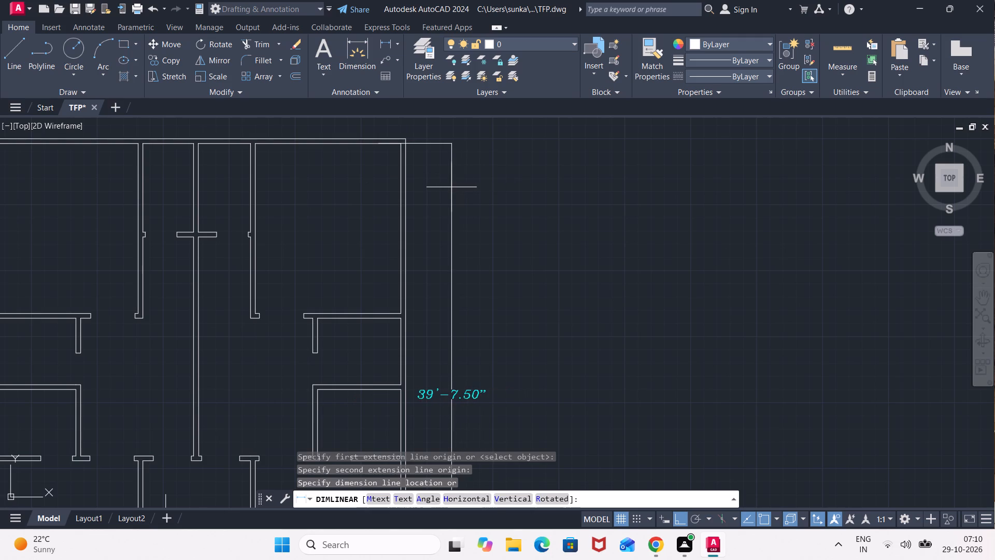
{"action": "left_click", "coordinate": [437, 189]}
Shift the vertical dimension line farther outward from the plan's right wall.
{"action": "scroll", "coordinate": [402, 202], "scroll_direction": "down", "scroll_amount": 2}
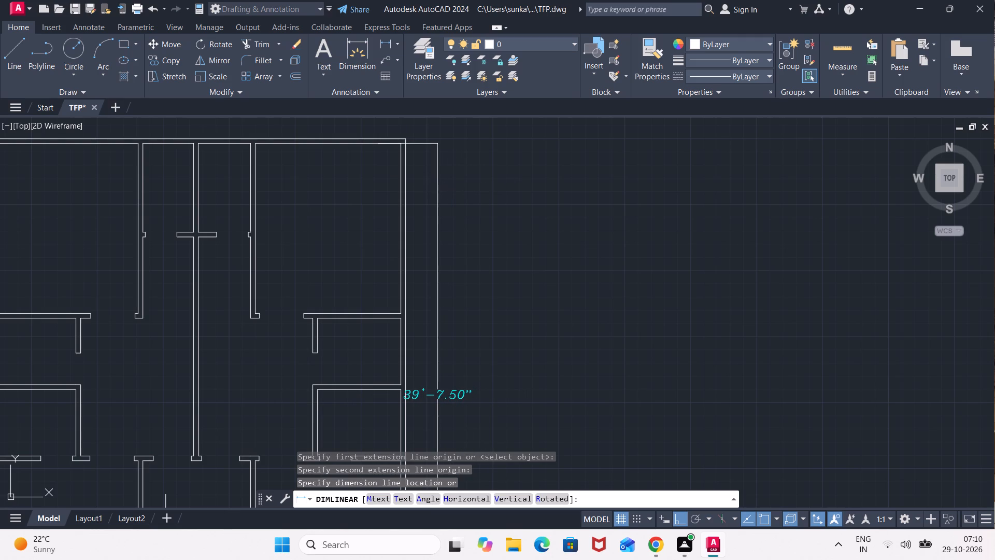
{"action": "scroll", "coordinate": [380, 239], "scroll_direction": "up", "scroll_amount": 2}
{"action": "left_click", "coordinate": [437, 247]}
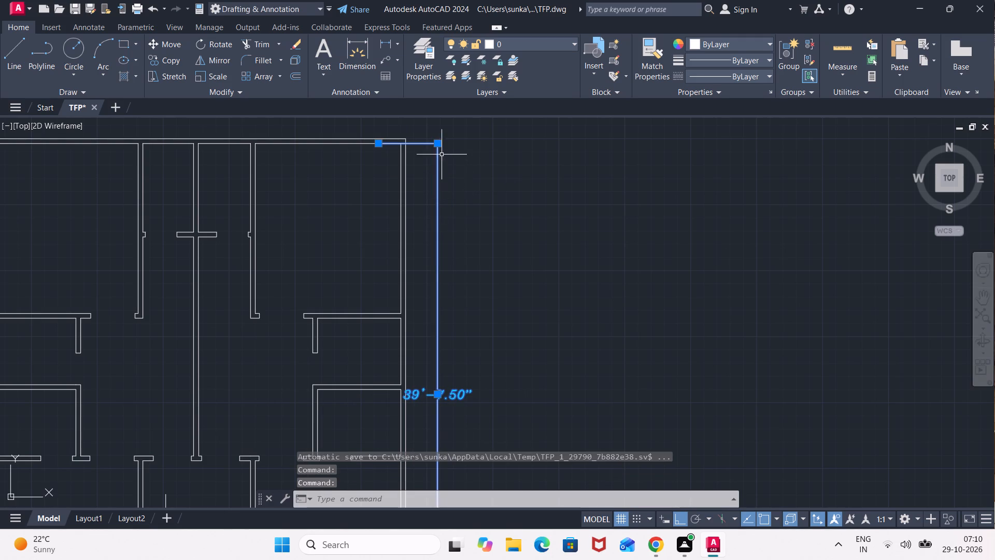
{"action": "left_click", "coordinate": [437, 142]}
{"action": "left_click", "coordinate": [459, 147]}
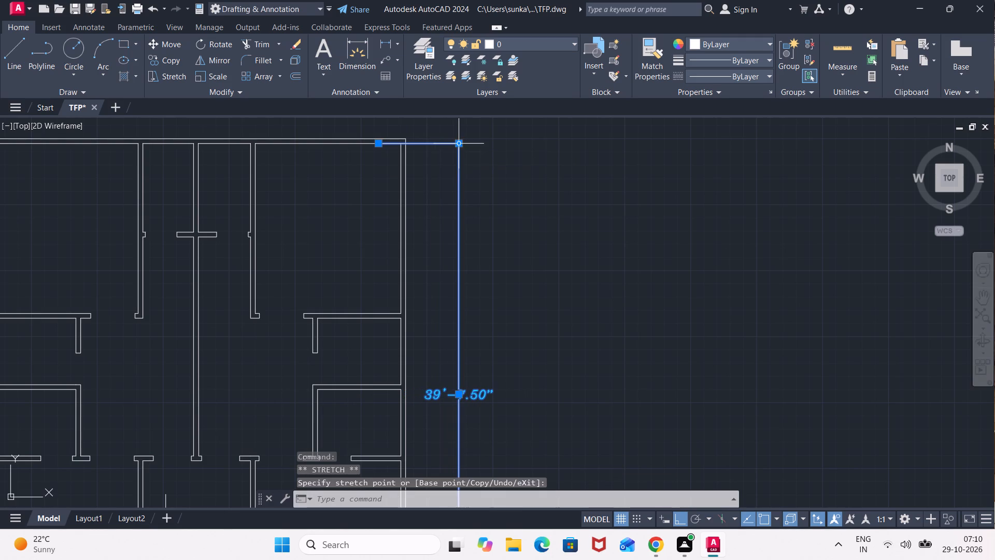
{"action": "left_click", "coordinate": [506, 158]}
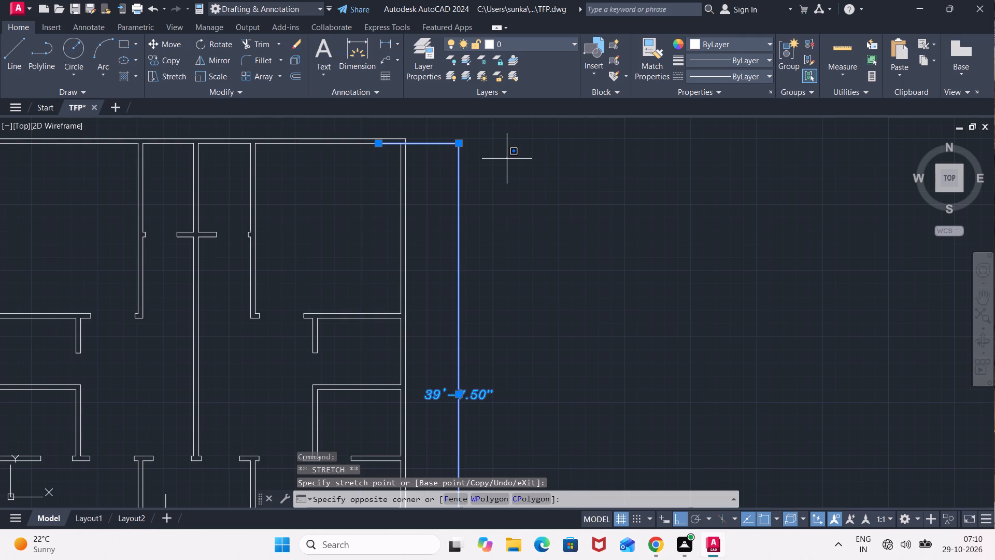
{"action": "key", "text": "Escape"}
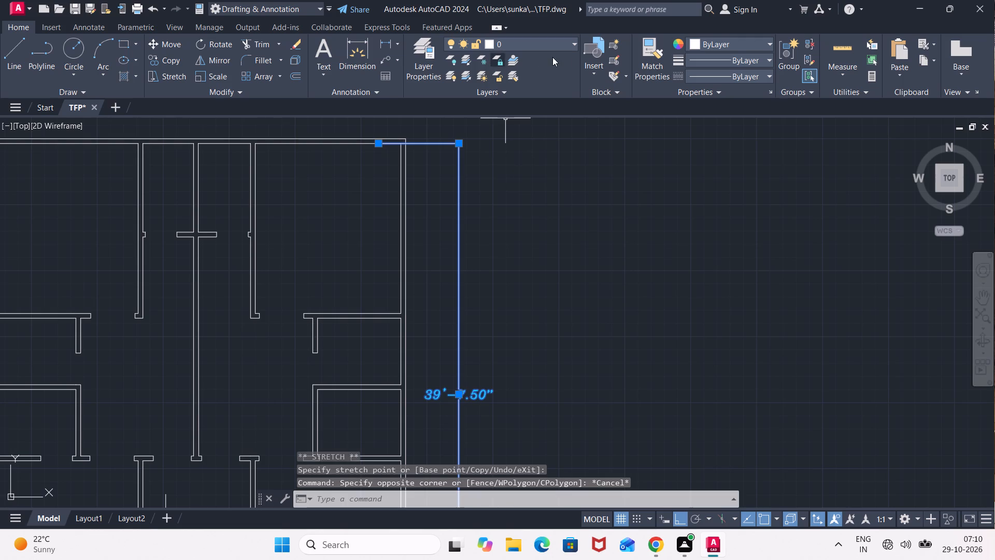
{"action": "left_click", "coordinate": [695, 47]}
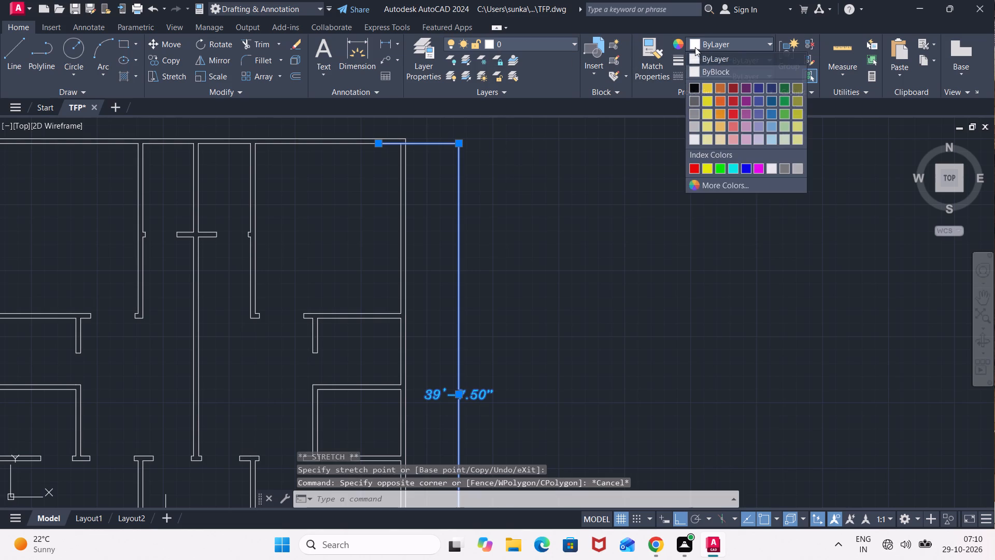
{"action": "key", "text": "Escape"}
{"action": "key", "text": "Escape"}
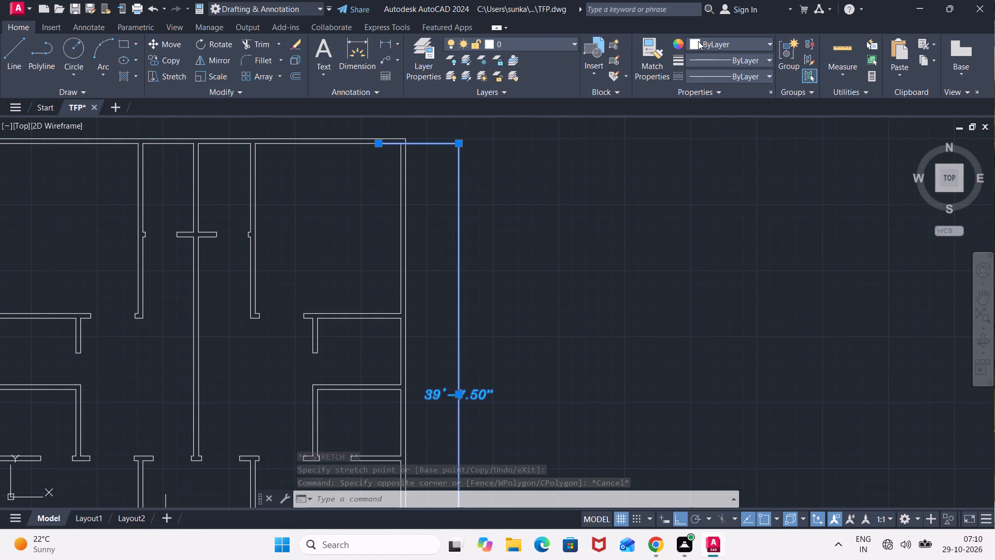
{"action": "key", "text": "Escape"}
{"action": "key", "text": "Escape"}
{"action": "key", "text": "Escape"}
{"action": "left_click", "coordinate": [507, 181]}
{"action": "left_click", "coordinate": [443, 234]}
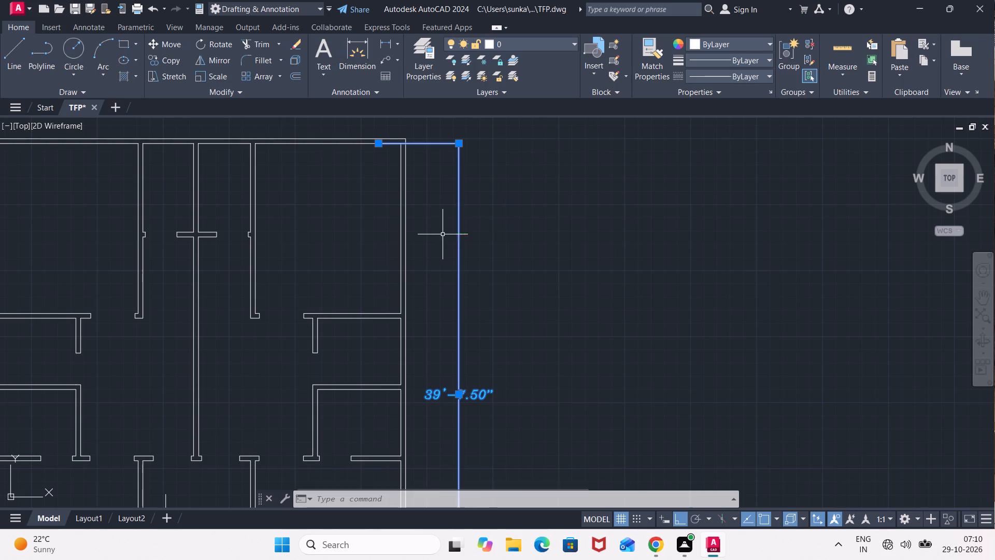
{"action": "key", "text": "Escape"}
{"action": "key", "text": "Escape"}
Set the current object colour to Cyan and draw a vertical sample line in the empty space right of the plan.
{"action": "left_click", "coordinate": [697, 41]}
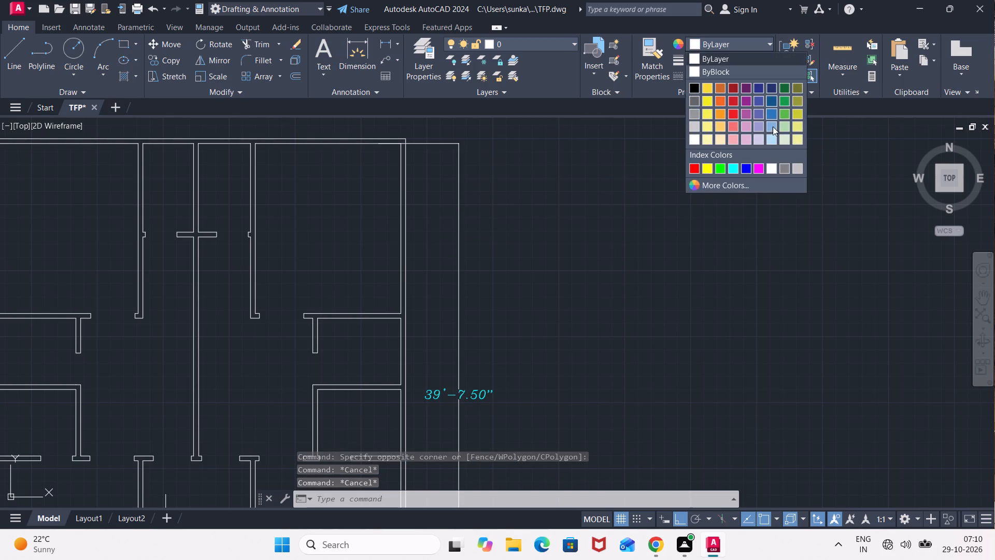
{"action": "left_click", "coordinate": [734, 169]}
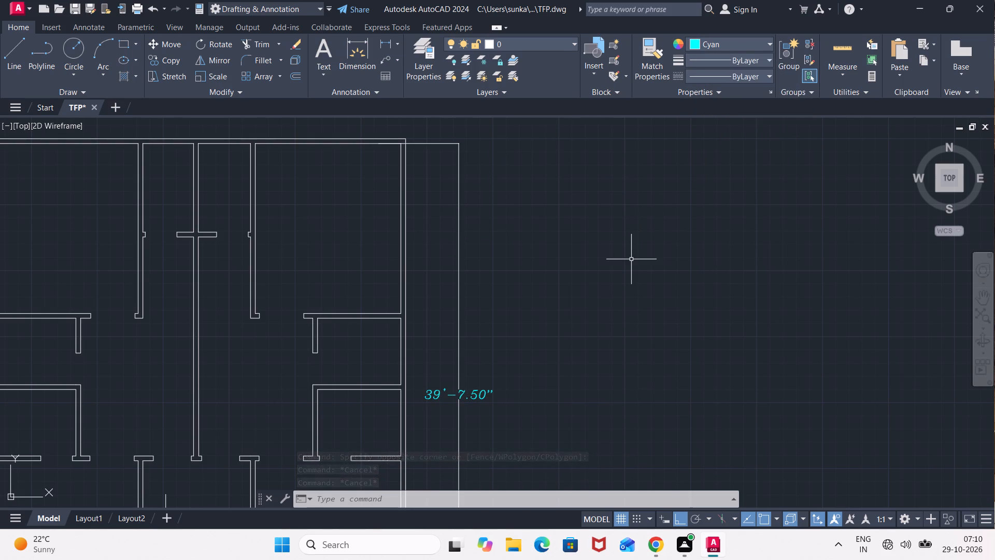
{"action": "key", "text": "l"}
{"action": "key", "text": "Return"}
{"action": "left_click_drag", "start_coordinate": [615, 301], "coordinate": [616, 286]}
{"action": "left_click", "coordinate": [642, 195]}
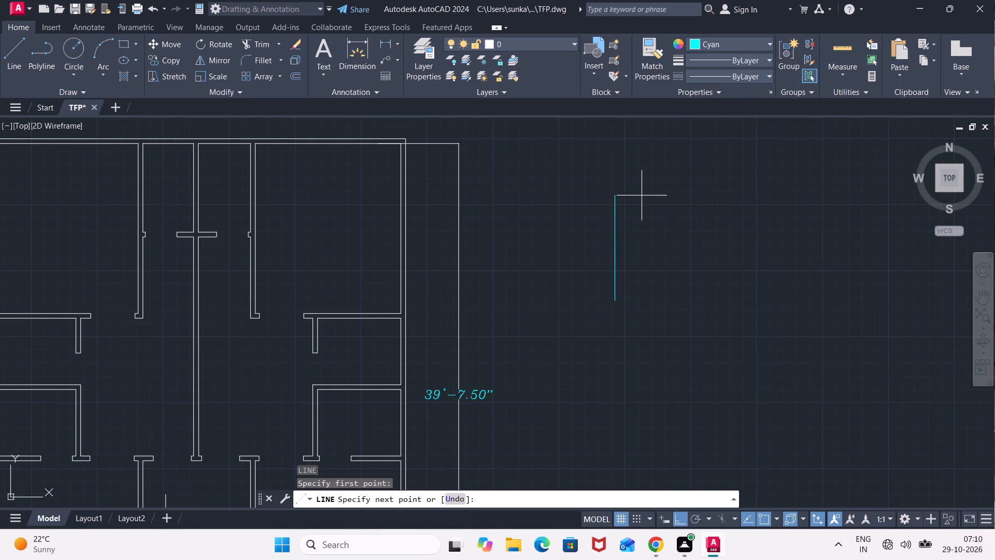
{"action": "key", "text": "Escape"}
Match the cyan sample line's properties onto the plan's left and central walls, staircase and balconies.
{"action": "left_click", "coordinate": [650, 49]}
{"action": "left_click", "coordinate": [648, 219]}
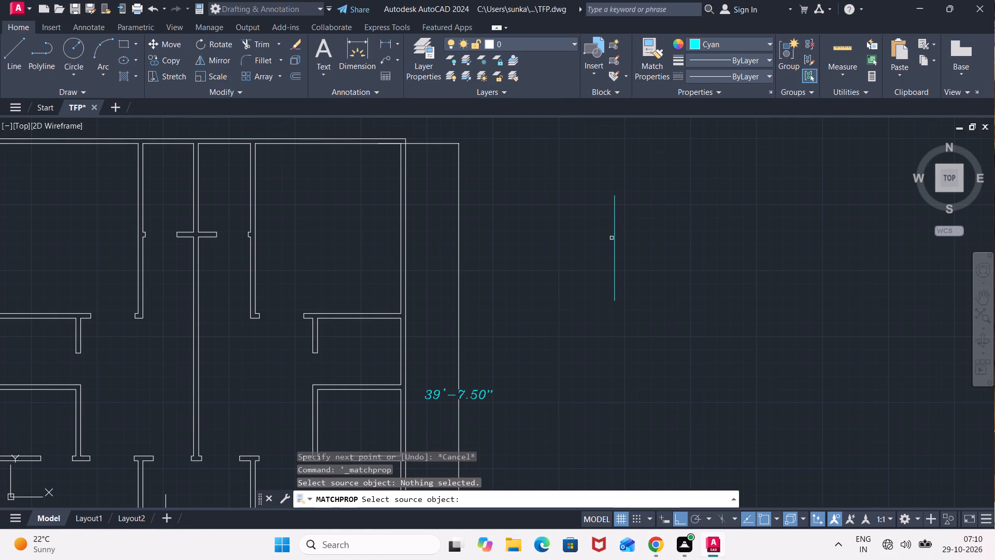
{"action": "left_click", "coordinate": [613, 237]}
{"action": "scroll", "coordinate": [379, 242], "scroll_direction": "down", "scroll_amount": 3}
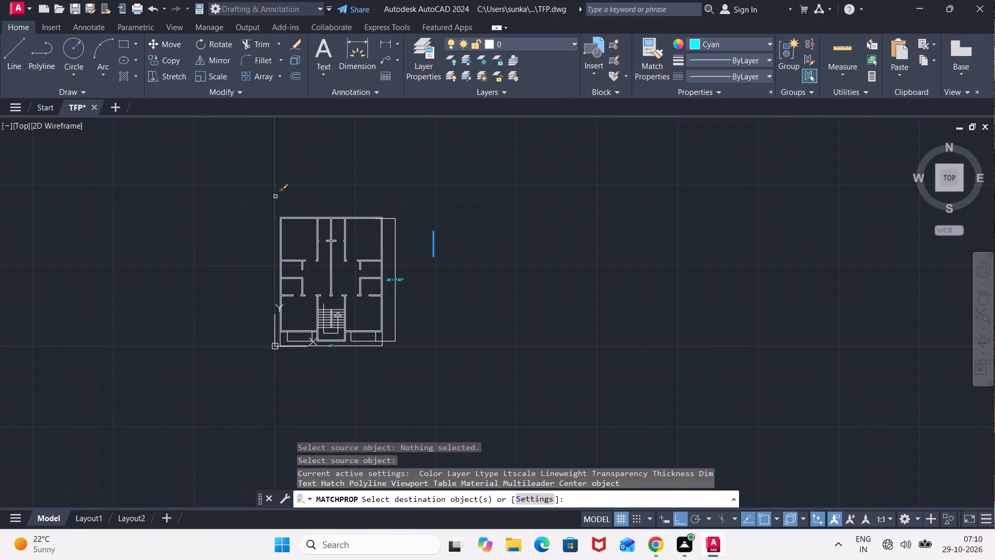
{"action": "left_click", "coordinate": [275, 197]}
{"action": "scroll", "coordinate": [402, 349], "scroll_direction": "up", "scroll_amount": 2}
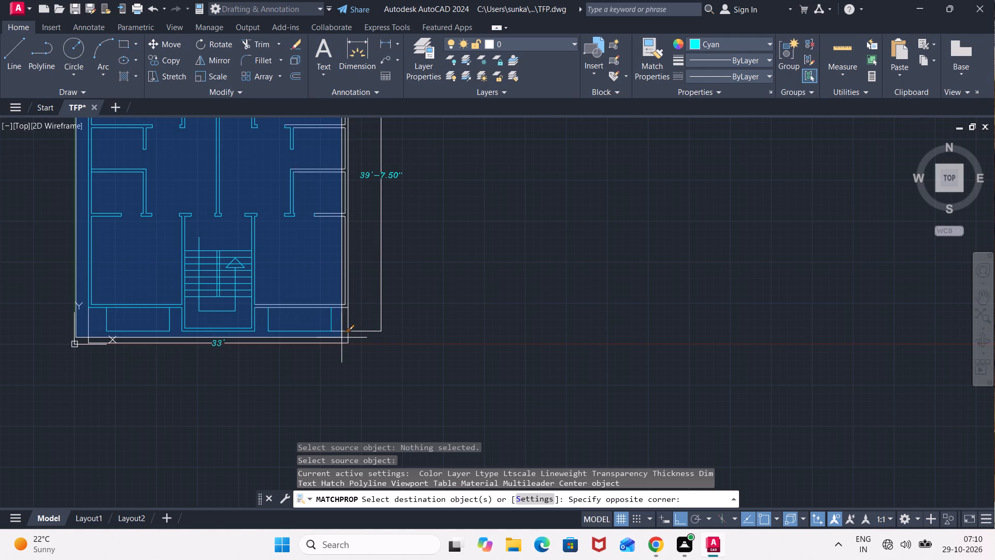
{"action": "left_click", "coordinate": [342, 338]}
Extend the property match to the overall width dimension, the right outer wall, the top wall and the remaining right-side room walls.
{"action": "left_click", "coordinate": [368, 252]}
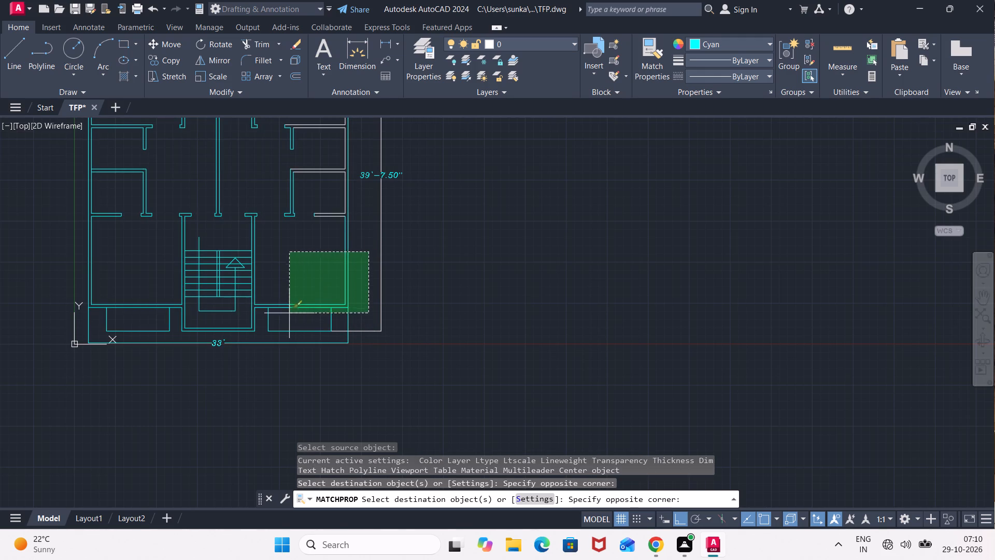
{"action": "left_click", "coordinate": [289, 313]}
{"action": "middle_click_drag", "start_coordinate": [318, 227], "coordinate": [301, 367]}
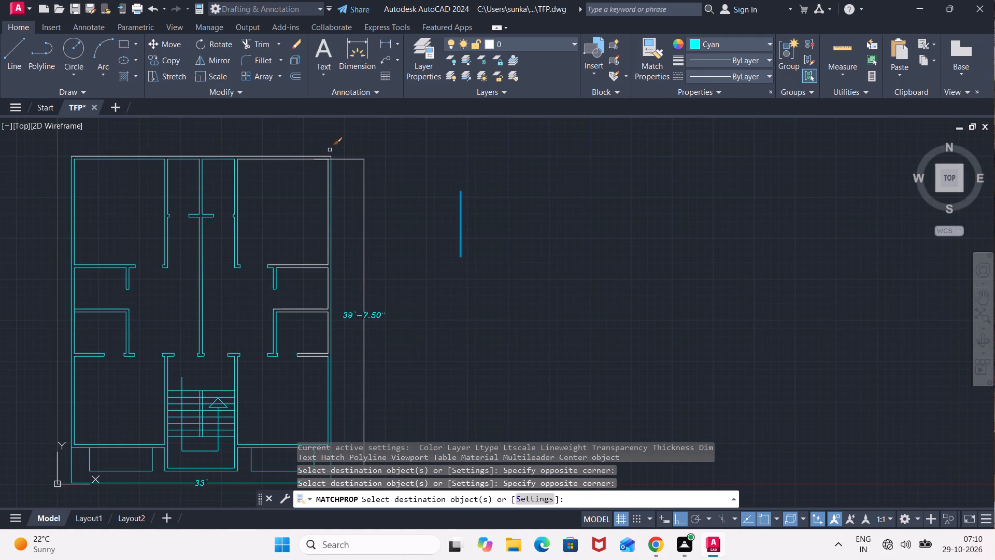
{"action": "left_click", "coordinate": [41, 132]}
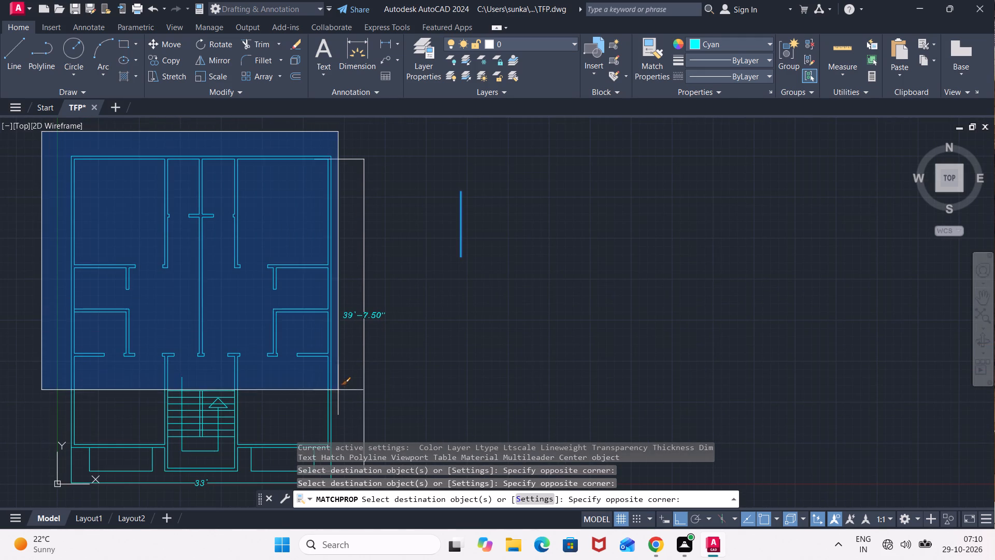
{"action": "left_click", "coordinate": [338, 391]}
{"action": "middle_click_drag", "start_coordinate": [338, 392], "coordinate": [342, 275]}
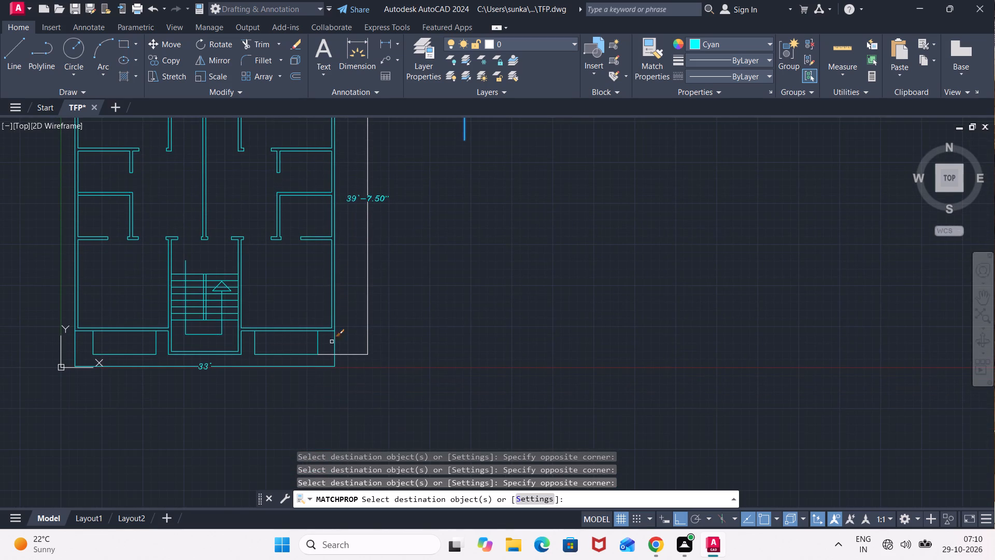
{"action": "scroll", "coordinate": [303, 334], "scroll_direction": "up", "scroll_amount": 3}
{"action": "scroll", "coordinate": [234, 287], "scroll_direction": "down", "scroll_amount": 3}
{"action": "middle_click_drag", "start_coordinate": [238, 268], "coordinate": [249, 280]}
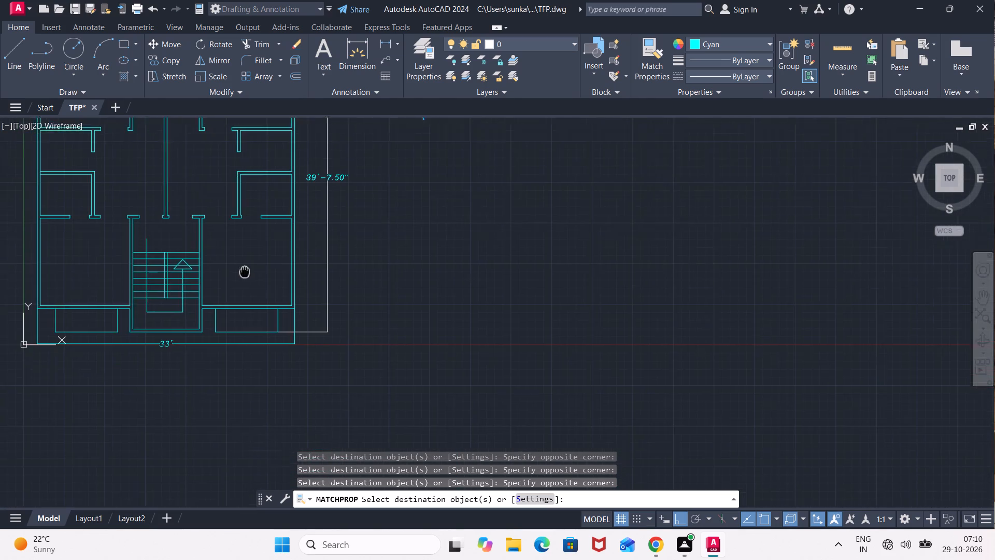
{"action": "middle_click_drag", "start_coordinate": [249, 280], "coordinate": [321, 469]}
{"action": "scroll", "coordinate": [359, 281], "scroll_direction": "up", "scroll_amount": 2}
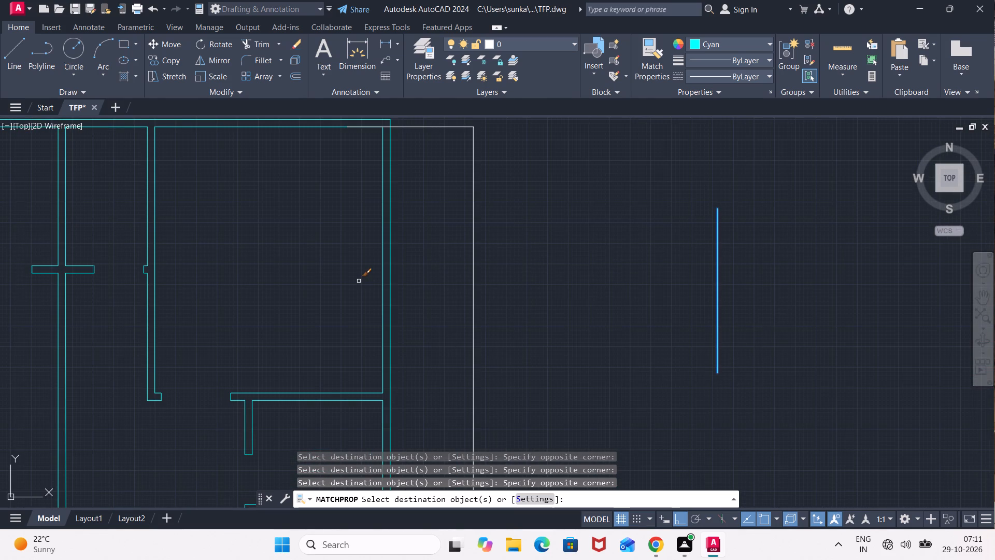
{"action": "key", "text": "Escape"}
Set the current object colour to Magenta and draw an L of two 2'6" lines, down and leftward, between the plan and the cyan sample line.
{"action": "left_click", "coordinate": [695, 43]}
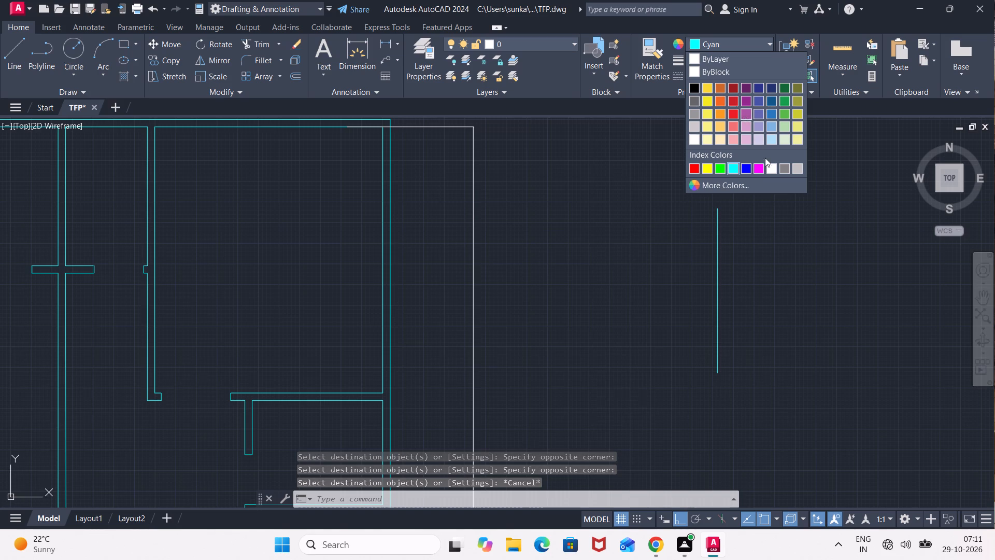
{"action": "left_click", "coordinate": [760, 171]}
{"action": "scroll", "coordinate": [545, 255], "scroll_direction": "down", "scroll_amount": 1}
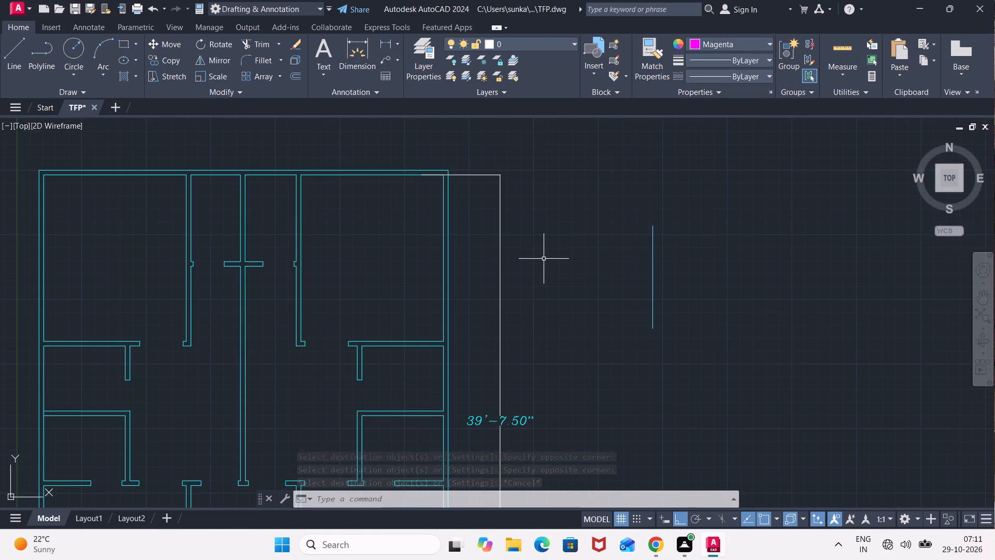
{"action": "key", "text": "l"}
{"action": "key", "text": "Return"}
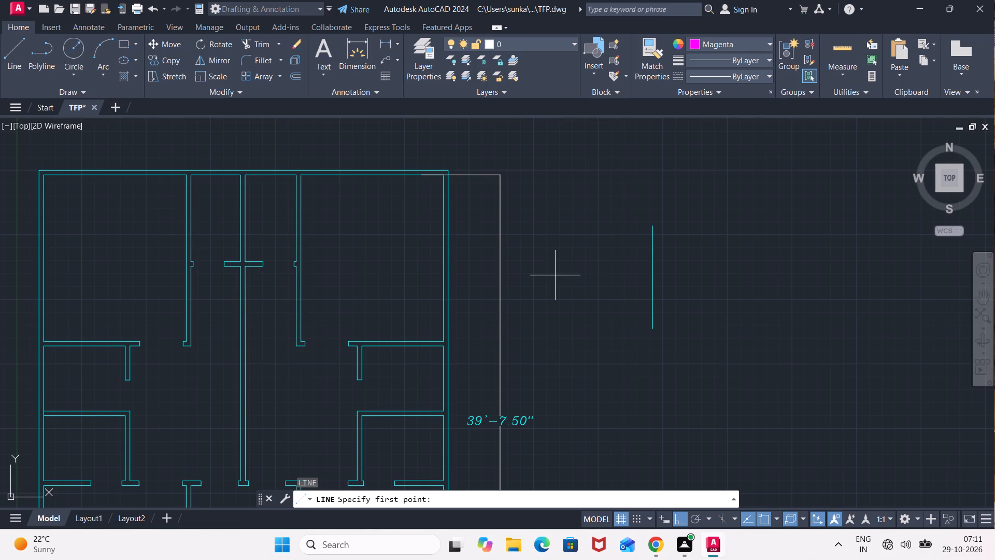
{"action": "left_click", "coordinate": [610, 247]}
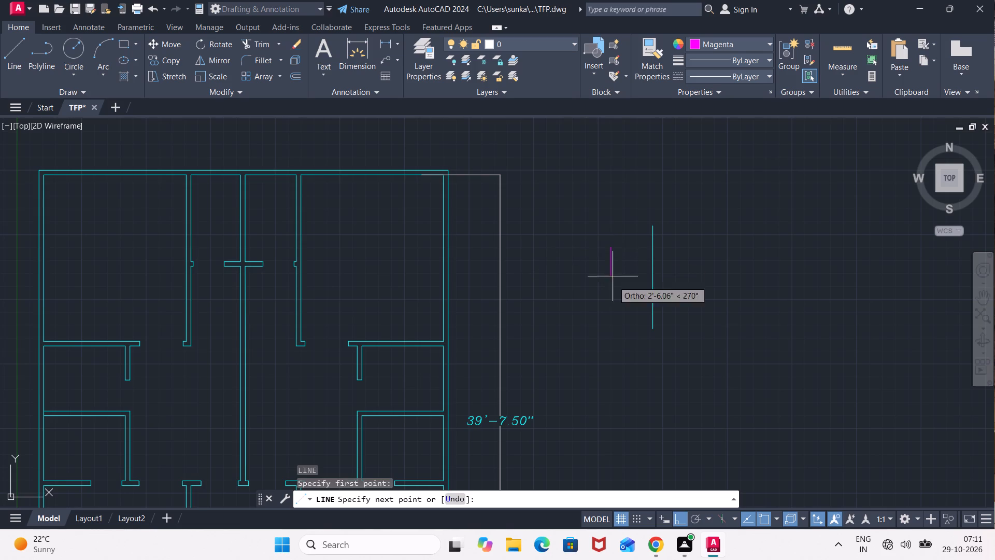
{"action": "type", "text": "2'6\""}
{"action": "key", "text": "Return"}
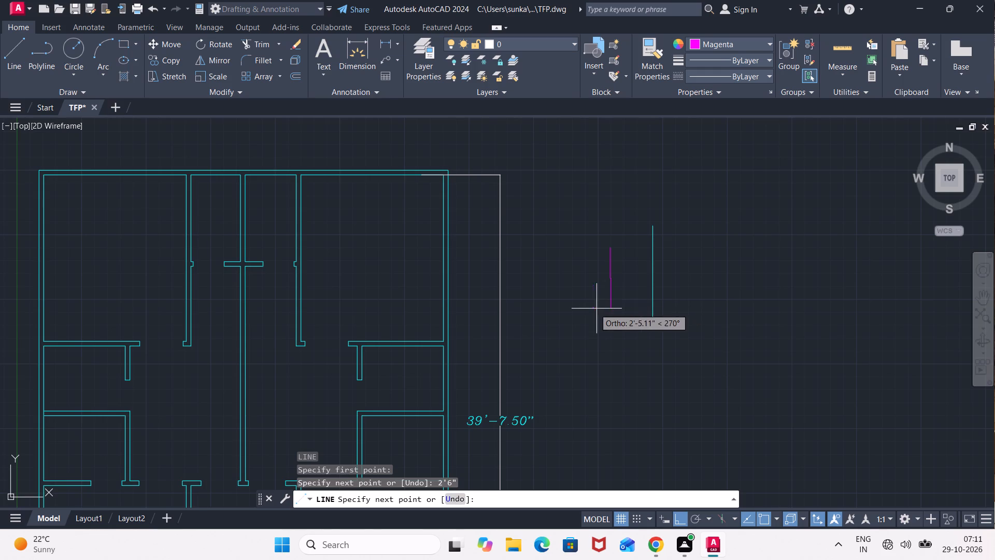
{"action": "type", "text": "2'6\""}
{"action": "key", "text": "Return"}
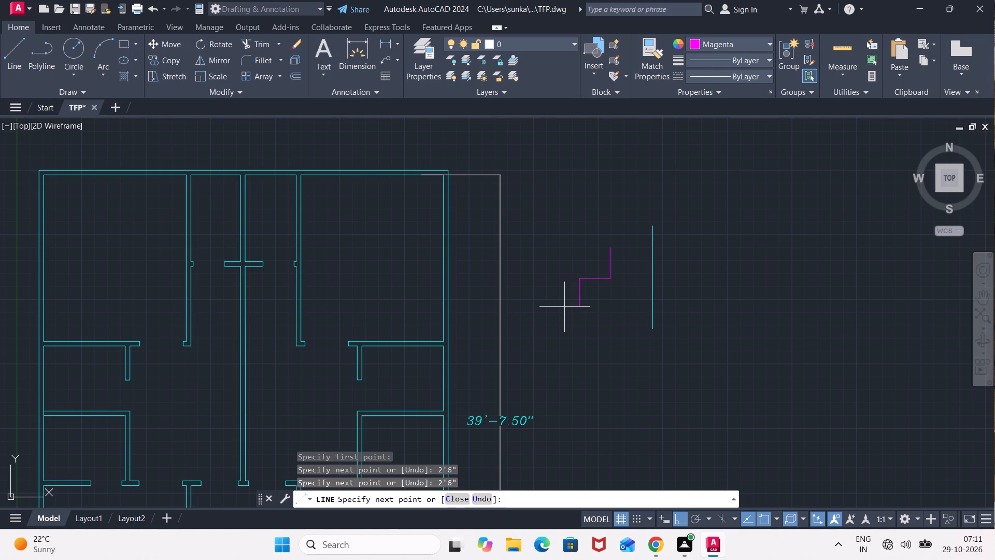
{"action": "key", "text": "Escape"}
Delete the vertical cyan sample line beside the magenta L.
{"action": "left_click", "coordinate": [678, 235]}
{"action": "left_click", "coordinate": [639, 273]}
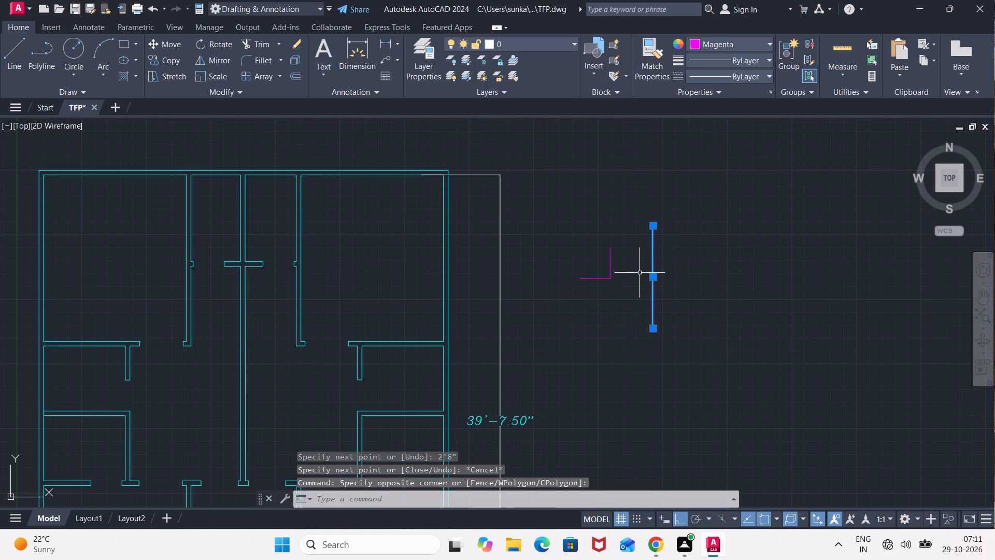
{"action": "key", "text": "Delete"}
Draw a mirrored L beside the first, with a 2'6" vertical line aligned to its top and a 2'6" line running right.
{"action": "scroll", "coordinate": [625, 273], "scroll_direction": "up", "scroll_amount": 1}
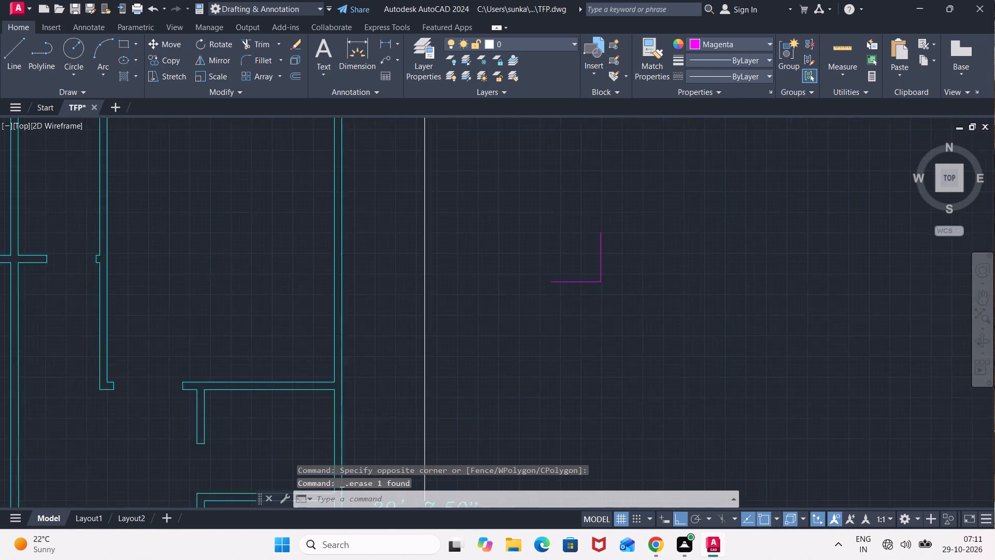
{"action": "scroll", "coordinate": [625, 273], "scroll_direction": "up", "scroll_amount": 1}
{"action": "key", "text": "l"}
{"action": "key", "text": "Return"}
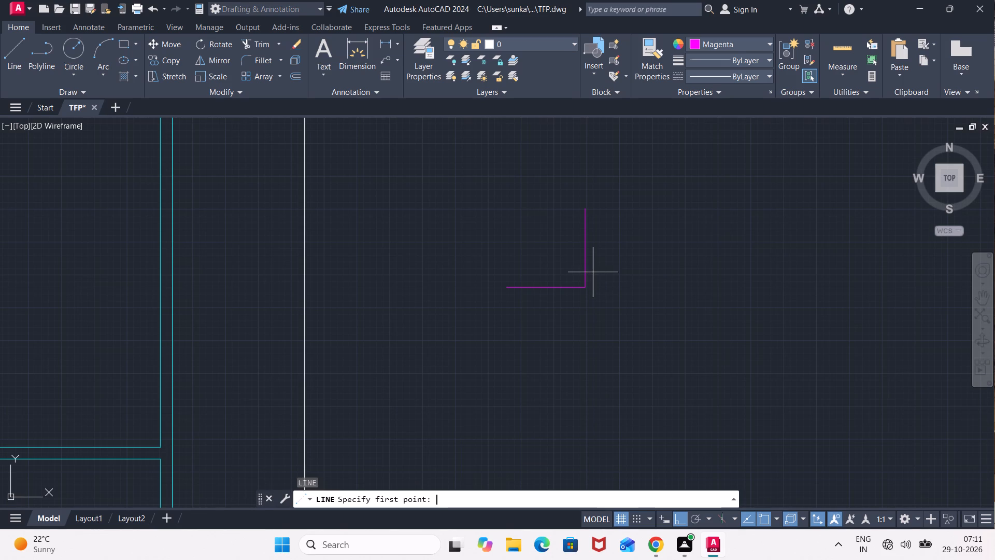
{"action": "left_click", "coordinate": [622, 205]}
{"action": "key", "text": "2"}
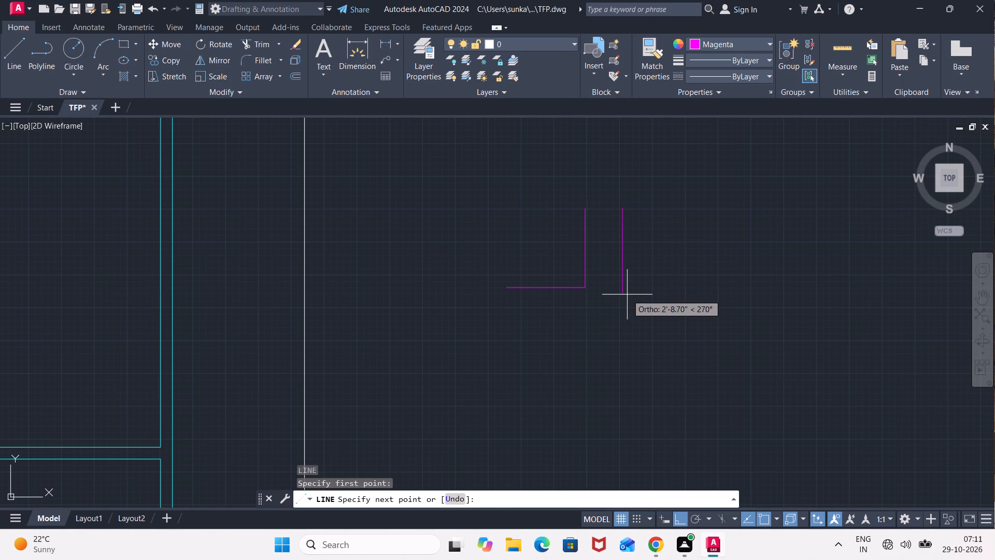
{"action": "type", "text": "'6\""}
{"action": "key", "text": "Return"}
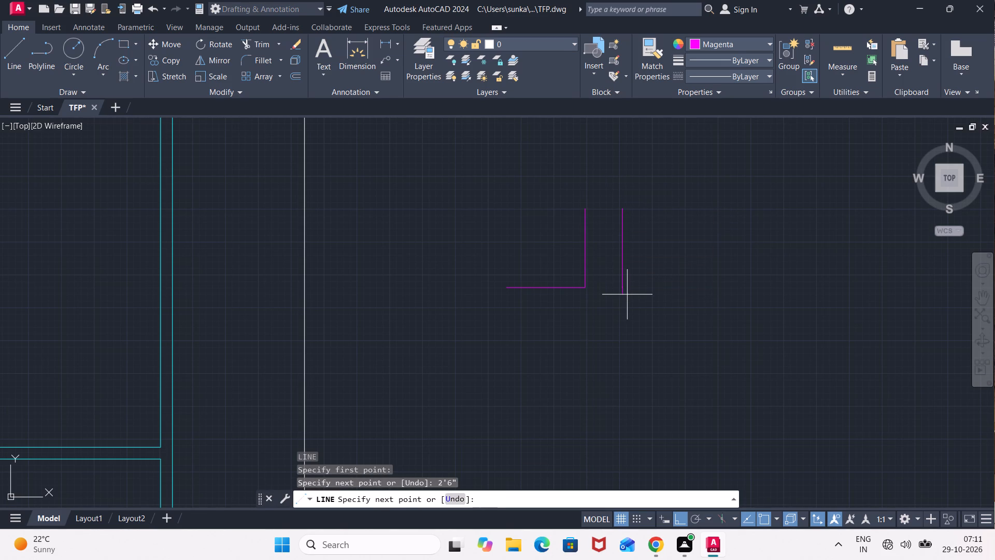
{"action": "type", "text": "2'6\""}
{"action": "key", "text": "Return"}
{"action": "key", "text": "Escape"}
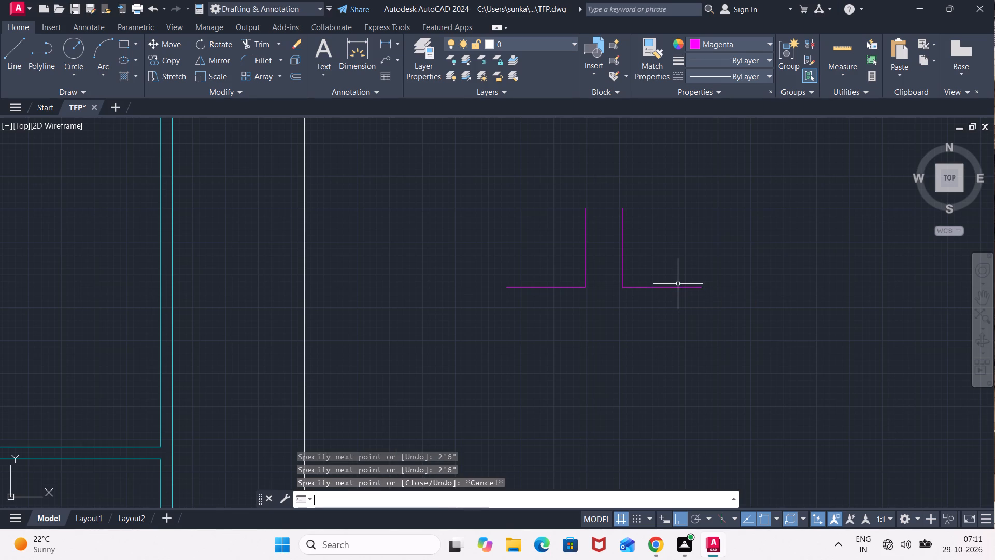
Offset both vertical door lines by 2", each toward its own horizontal line, to give the door leaves thickness.
{"action": "key", "text": "o"}
{"action": "key", "text": "Return"}
{"action": "type", "text": "2\""}
{"action": "key", "text": "Return"}
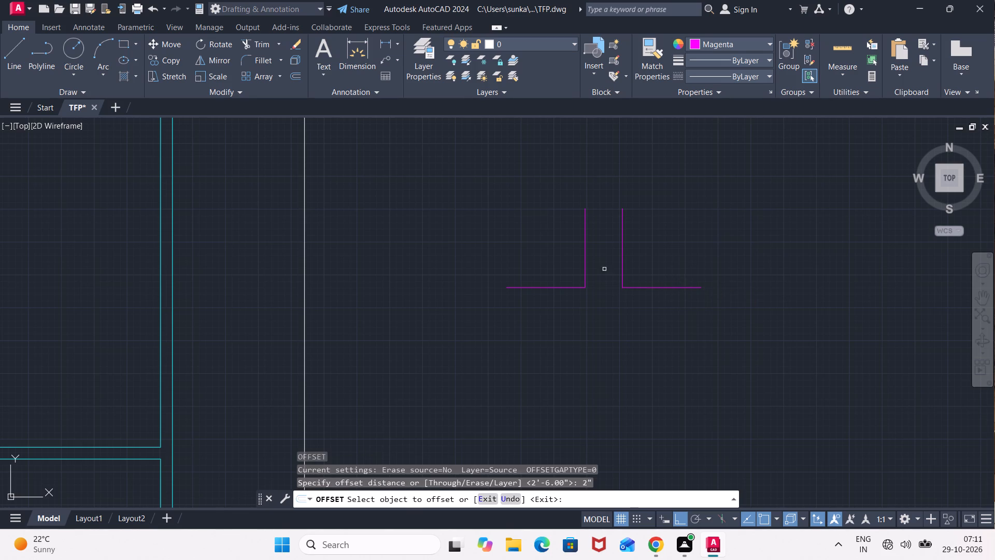
{"action": "left_click", "coordinate": [584, 241]}
{"action": "left_click", "coordinate": [531, 246]}
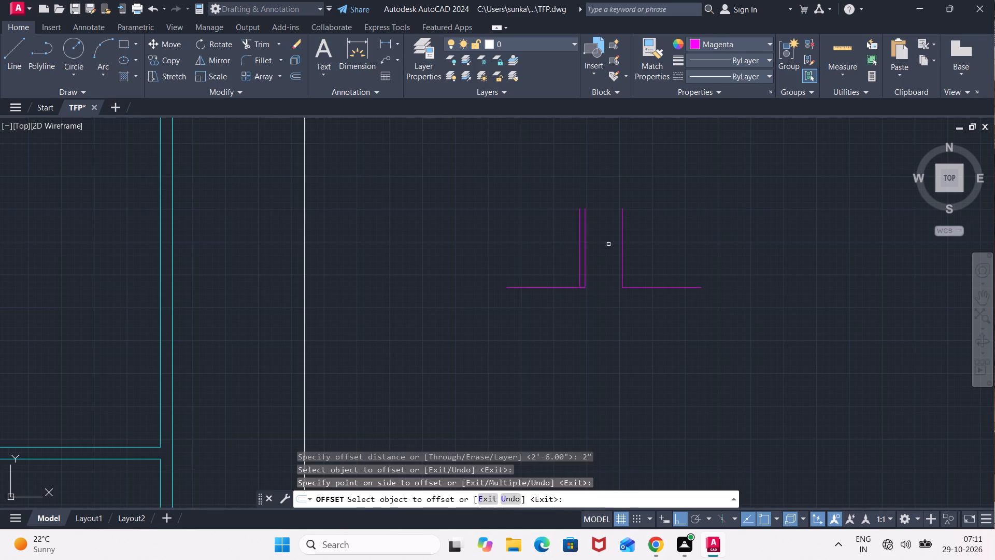
{"action": "left_click", "coordinate": [621, 254]}
{"action": "left_click", "coordinate": [657, 249]}
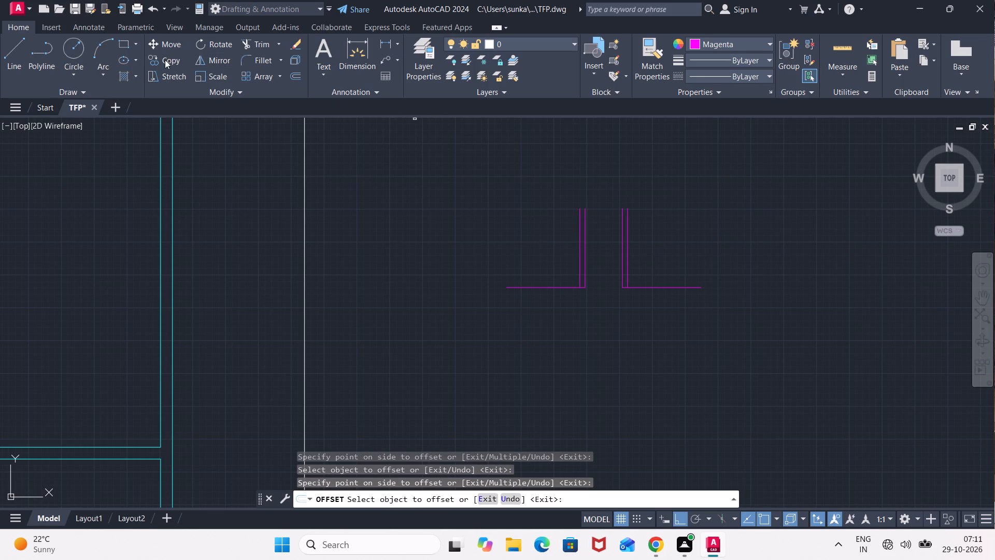
Draw Start, End, Direction arcs joining the leaf top to the threshold's far end on both doors, bulging outward as quarter-circle swings.
{"action": "left_click", "coordinate": [103, 75]}
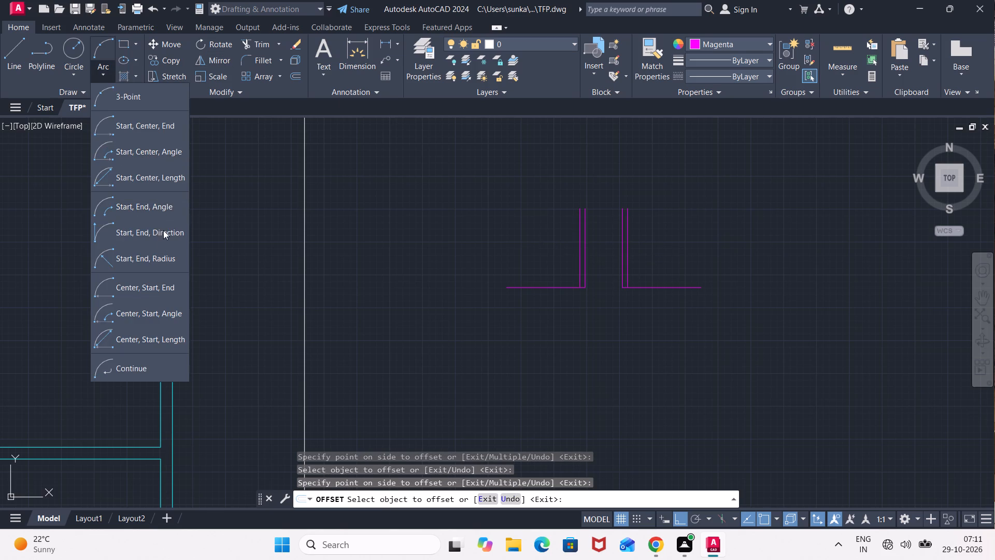
{"action": "left_click", "coordinate": [163, 230]}
{"action": "left_click", "coordinate": [588, 203]}
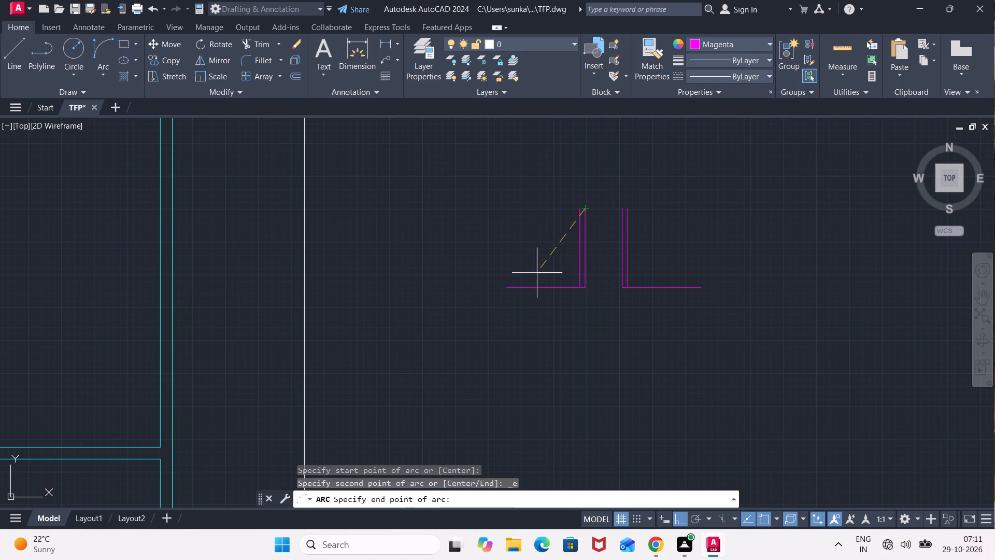
{"action": "left_click", "coordinate": [504, 285]}
{"action": "left_click", "coordinate": [478, 237]}
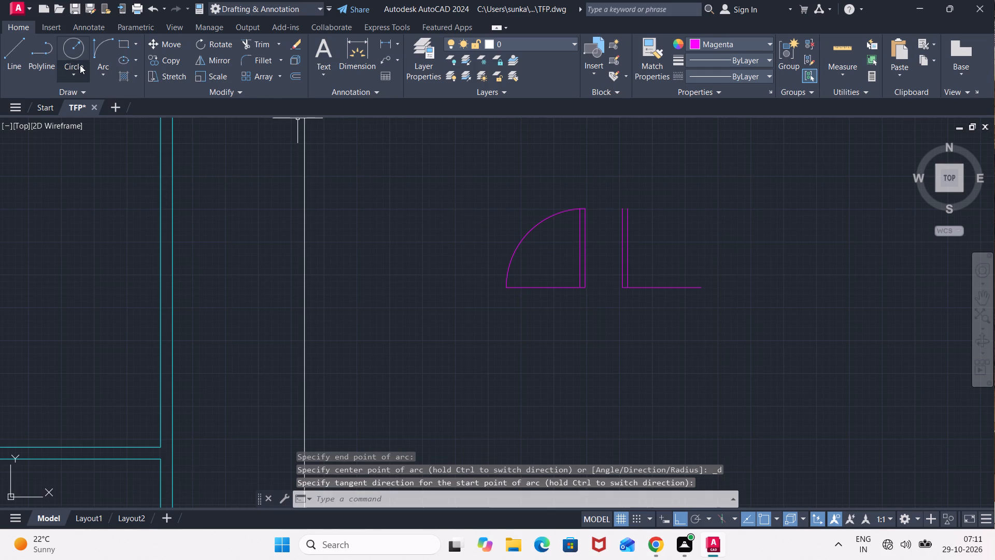
{"action": "left_click", "coordinate": [101, 69]}
{"action": "left_click", "coordinate": [137, 236]}
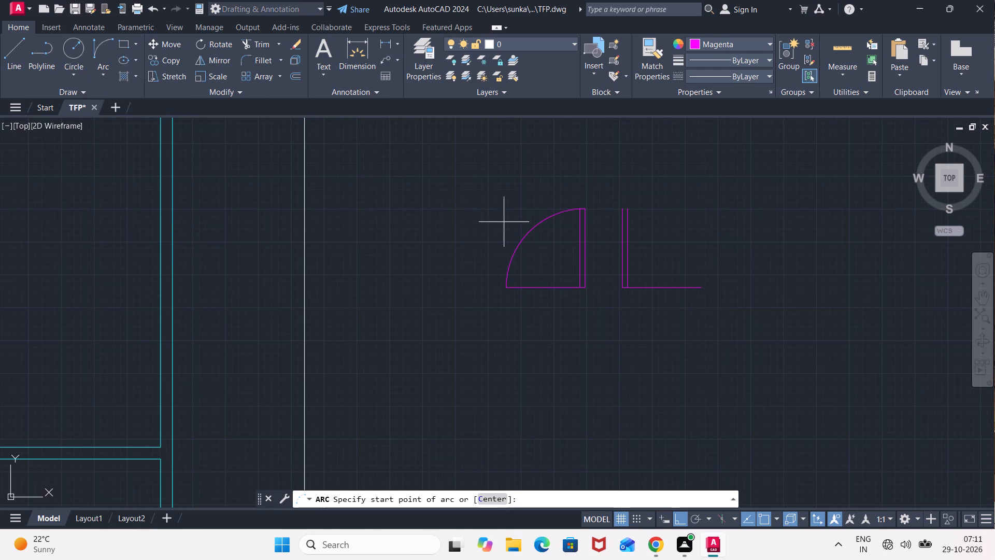
{"action": "scroll", "coordinate": [607, 218], "scroll_direction": "up", "scroll_amount": 2}
{"action": "left_click", "coordinate": [639, 192]}
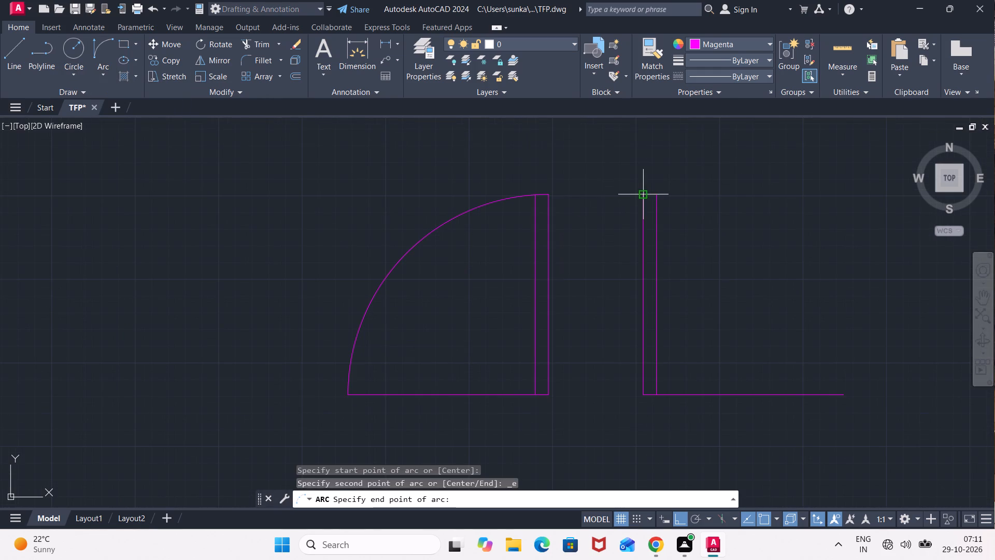
{"action": "left_click", "coordinate": [844, 395]}
{"action": "left_click", "coordinate": [864, 293]}
Trim the offset leaf lines of both doors where they project past the swing arcs.
{"action": "scroll", "coordinate": [544, 191], "scroll_direction": "up", "scroll_amount": 5}
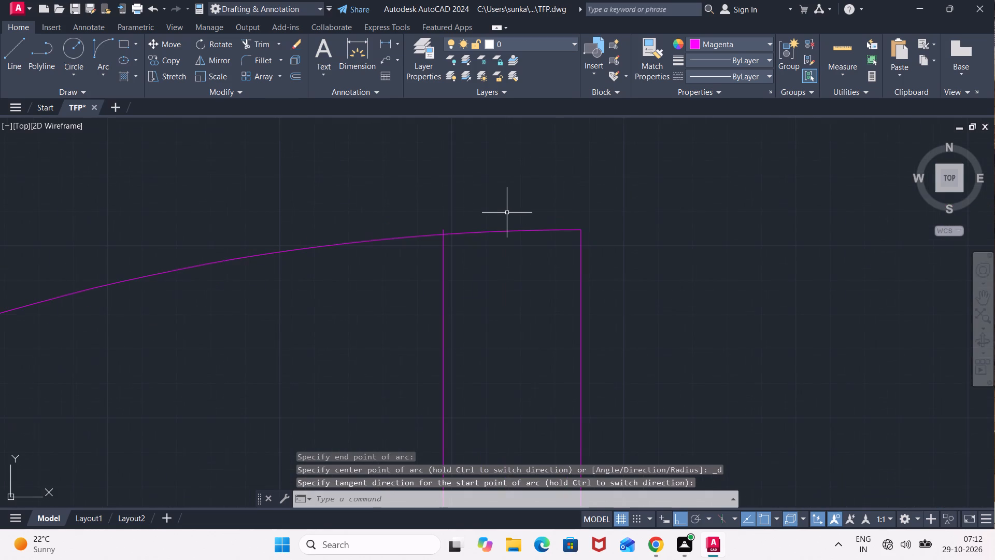
{"action": "type", "text": "TR"}
{"action": "key", "text": "Return"}
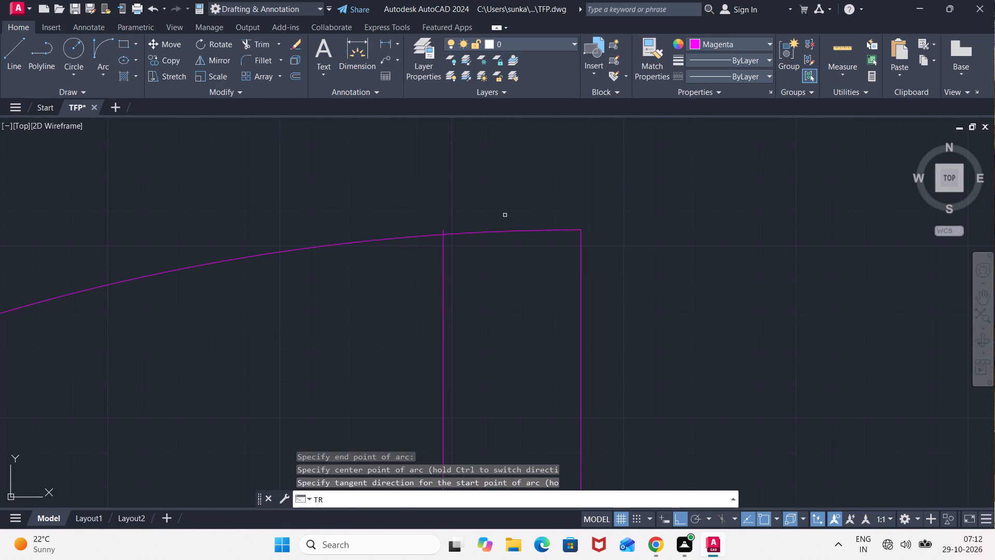
{"action": "left_click", "coordinate": [443, 232]}
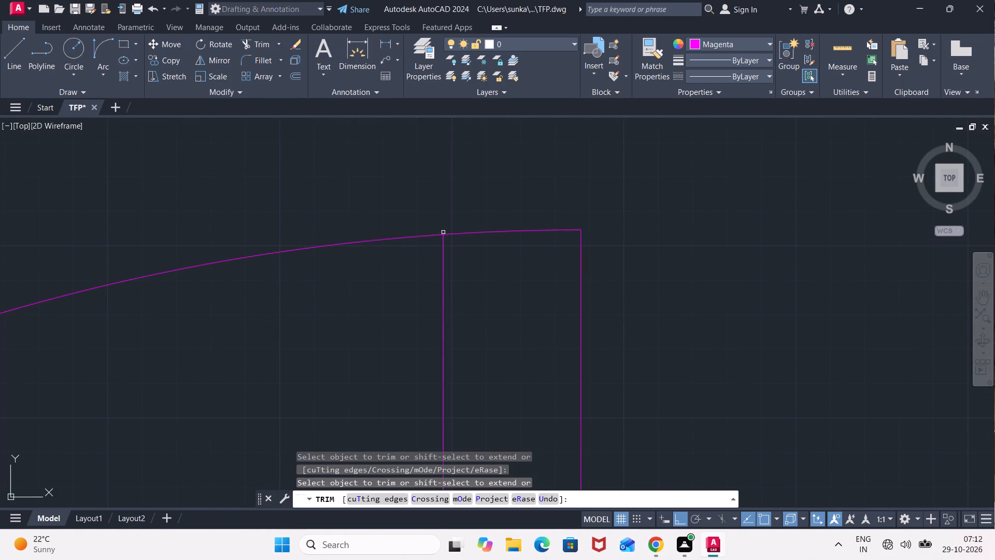
{"action": "scroll", "coordinate": [641, 258], "scroll_direction": "down", "scroll_amount": 3}
{"action": "middle_click_drag", "start_coordinate": [697, 276], "coordinate": [121, 313]}
{"action": "scroll", "coordinate": [337, 288], "scroll_direction": "up", "scroll_amount": 5}
{"action": "left_click", "coordinate": [336, 305]}
{"action": "left_click", "coordinate": [315, 305]}
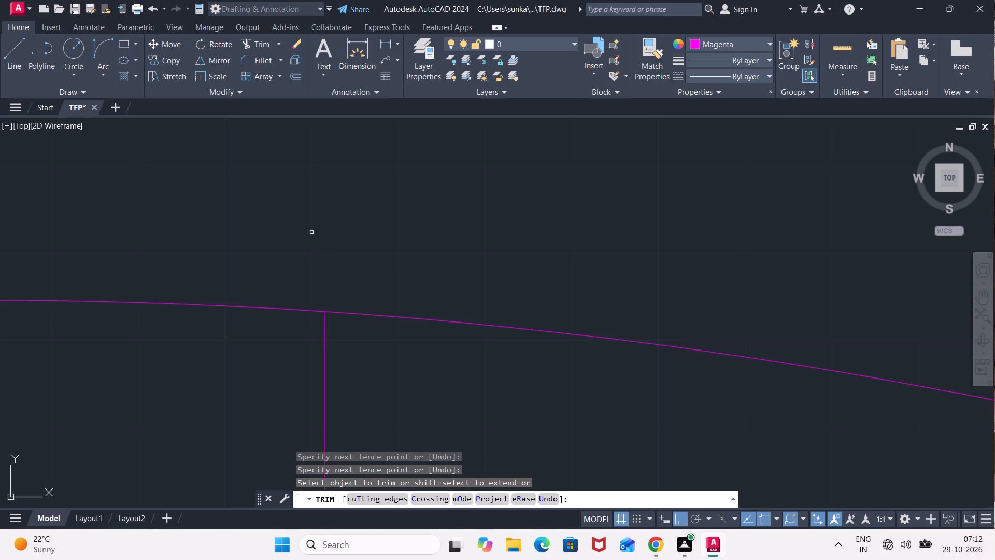
{"action": "scroll", "coordinate": [311, 231], "scroll_direction": "down", "scroll_amount": 4}
{"action": "scroll", "coordinate": [267, 205], "scroll_direction": "down", "scroll_amount": 3}
{"action": "scroll", "coordinate": [222, 223], "scroll_direction": "down", "scroll_amount": 3}
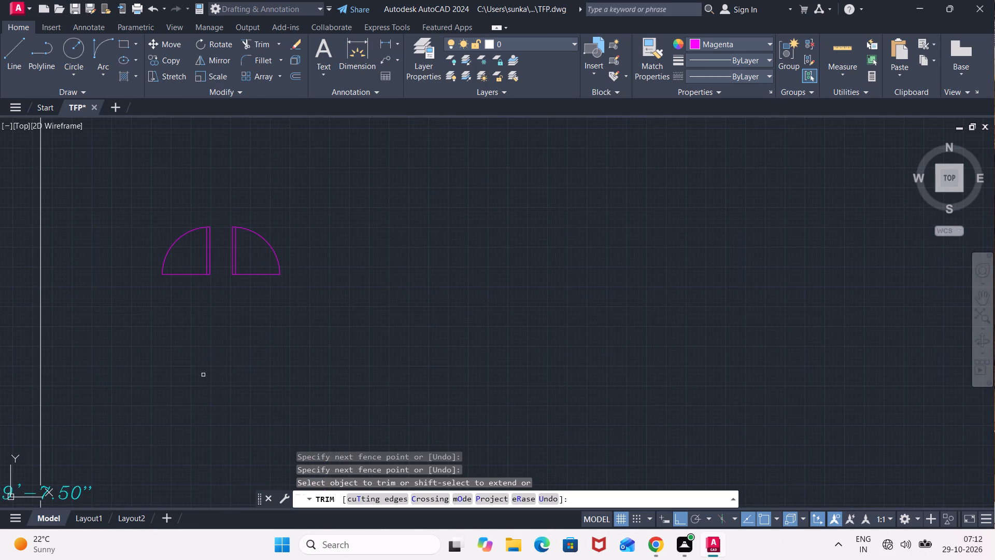
{"action": "key", "text": "Escape"}
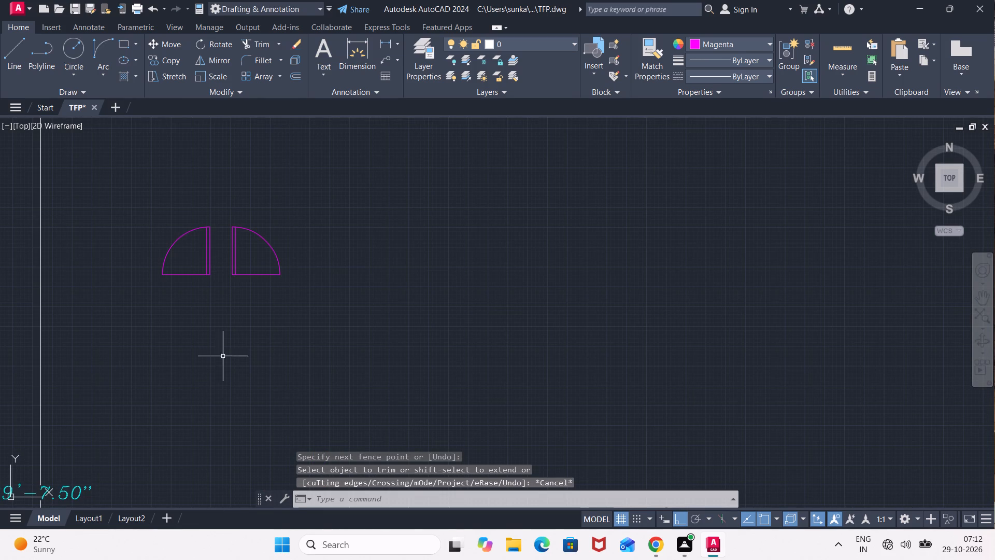
Move the left-swinging door by its lower hinge corner to the right jamb's lower corner in the upper-central right room's opening.
{"action": "left_click", "coordinate": [222, 202]}
{"action": "left_click", "coordinate": [145, 309]}
{"action": "key", "text": "m"}
{"action": "key", "text": "Return"}
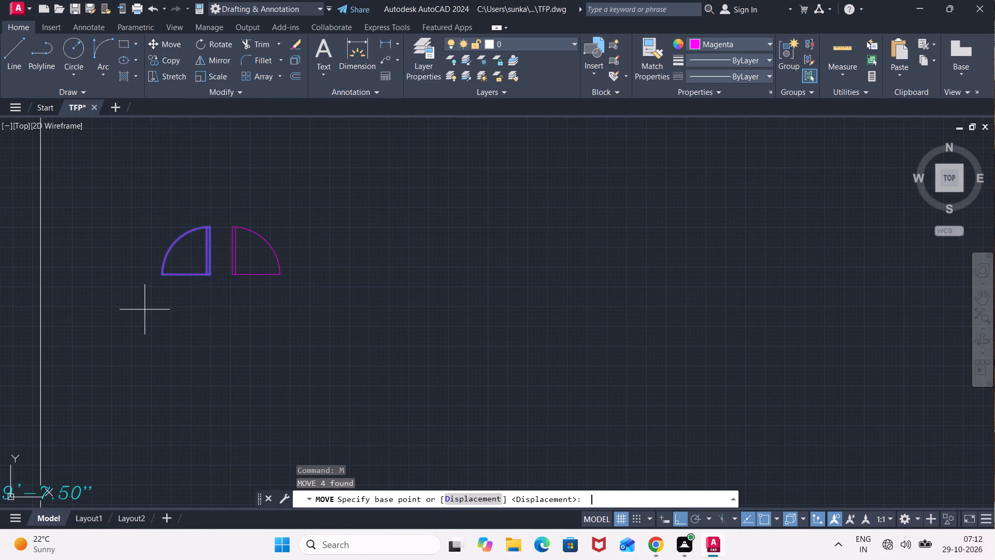
{"action": "left_click", "coordinate": [214, 279]}
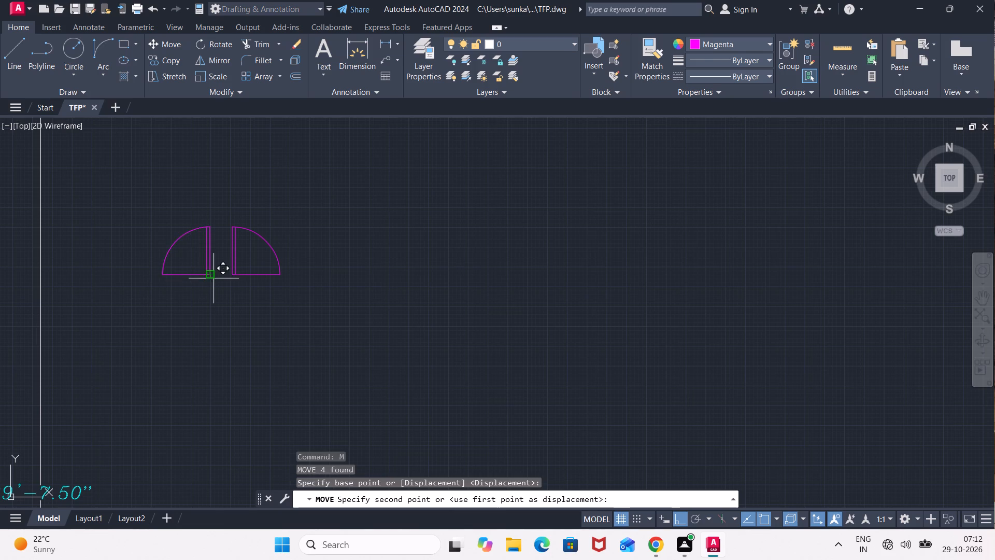
{"action": "middle_click_drag", "start_coordinate": [72, 248], "coordinate": [307, 273]}
{"action": "middle_click_drag", "start_coordinate": [150, 202], "coordinate": [409, 226]}
{"action": "scroll", "coordinate": [213, 285], "scroll_direction": "up", "scroll_amount": 2}
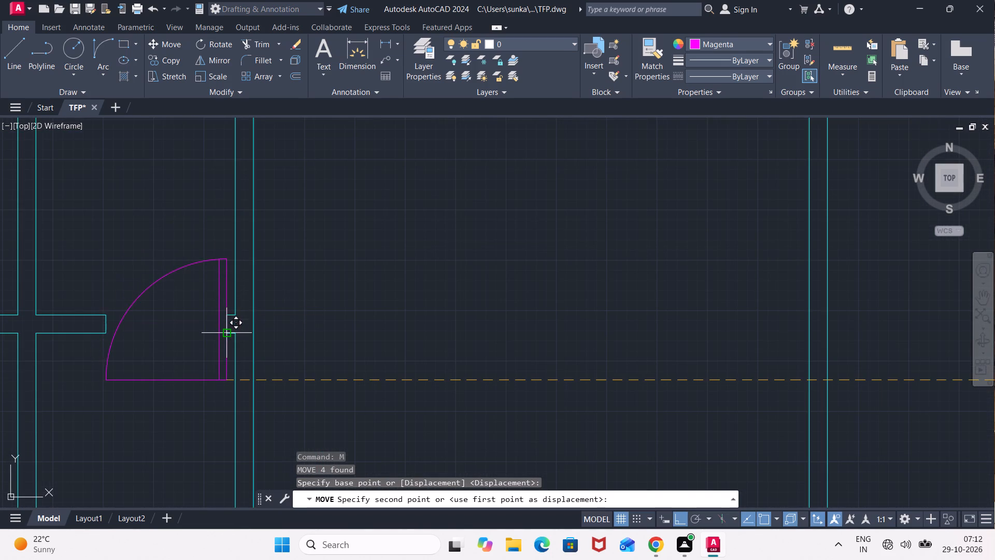
{"action": "left_click", "coordinate": [227, 336]}
Move the right-swinging door by its lower hinge corner to the left jamb's lower corner in the upper-central left room's opening.
{"action": "scroll", "coordinate": [432, 319], "scroll_direction": "down", "scroll_amount": 3}
{"action": "middle_click_drag", "start_coordinate": [444, 321], "coordinate": [260, 220]}
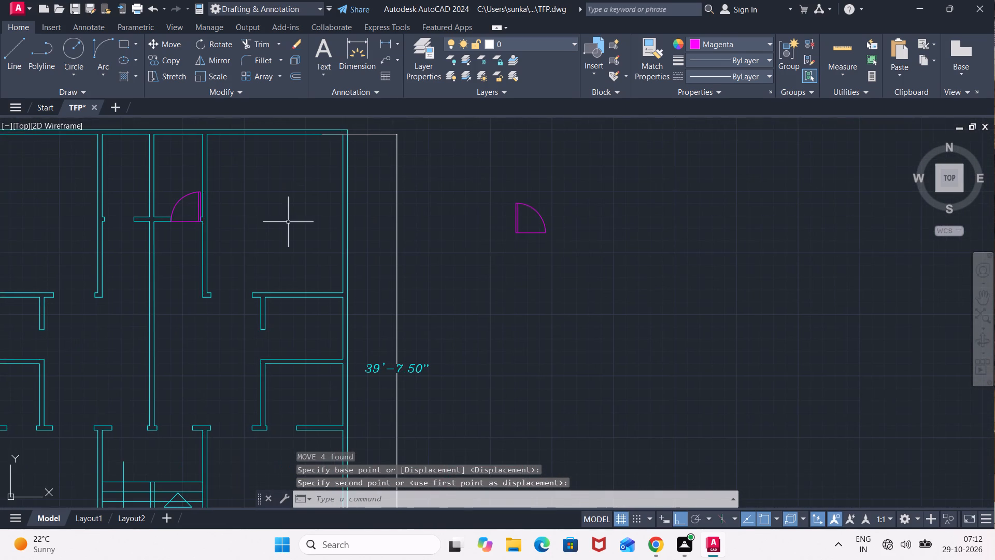
{"action": "left_click", "coordinate": [603, 188]}
{"action": "left_click", "coordinate": [494, 255]}
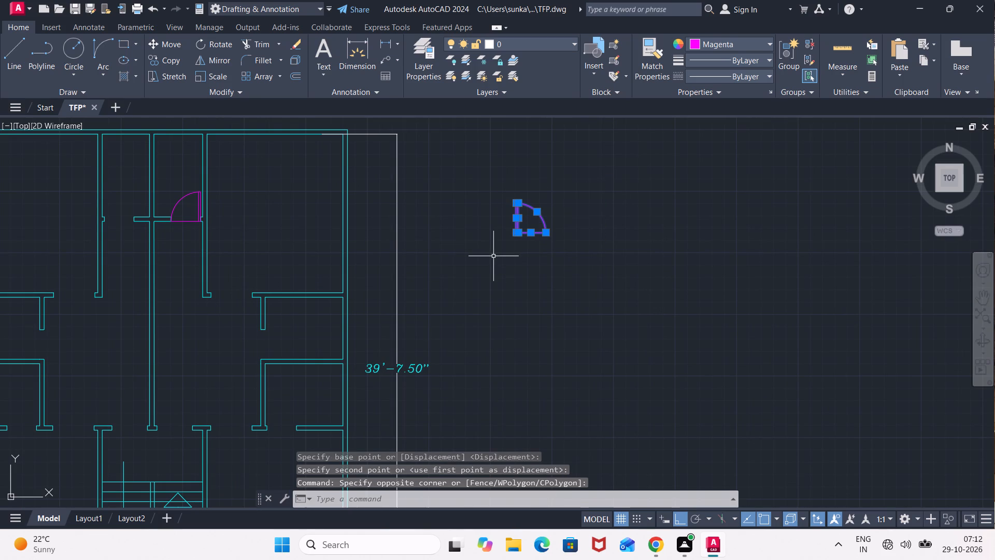
{"action": "key", "text": "m"}
{"action": "key", "text": "Return"}
{"action": "scroll", "coordinate": [515, 242], "scroll_direction": "up", "scroll_amount": 3}
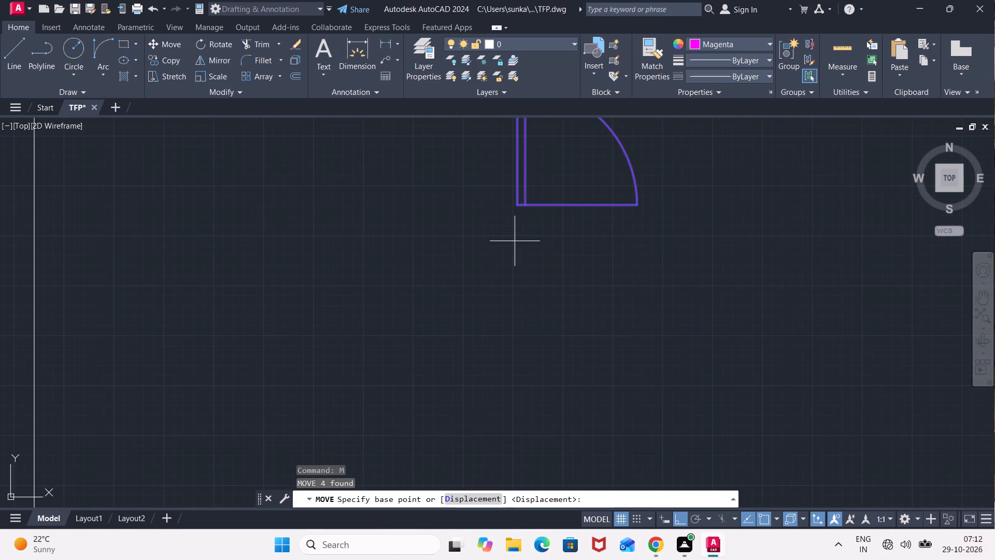
{"action": "left_click", "coordinate": [519, 202]}
{"action": "scroll", "coordinate": [237, 301], "scroll_direction": "down", "scroll_amount": 2}
{"action": "middle_click_drag", "start_coordinate": [199, 288], "coordinate": [489, 293]}
{"action": "middle_click_drag", "start_coordinate": [215, 269], "coordinate": [522, 311]}
{"action": "scroll", "coordinate": [329, 289], "scroll_direction": "up", "scroll_amount": 3}
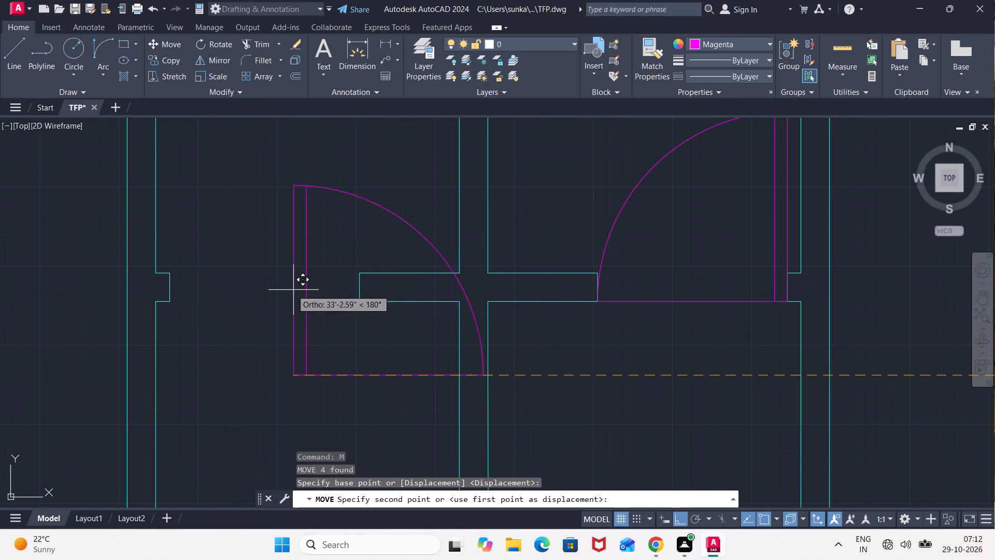
{"action": "left_click", "coordinate": [169, 299]}
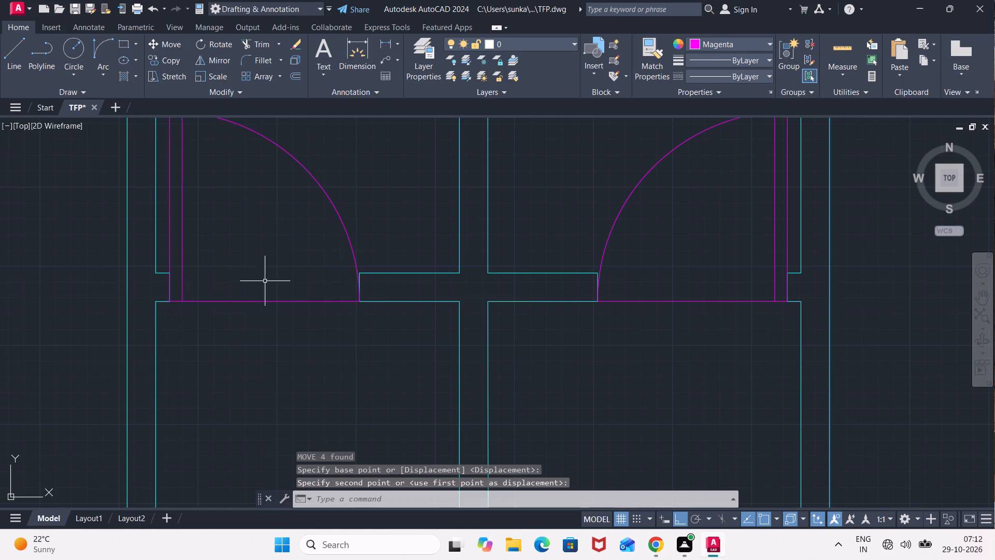
{"action": "scroll", "coordinate": [391, 301], "scroll_direction": "down", "scroll_amount": 4}
{"action": "scroll", "coordinate": [653, 331], "scroll_direction": "down", "scroll_amount": 1}
{"action": "middle_click_drag", "start_coordinate": [687, 335], "coordinate": [427, 234]}
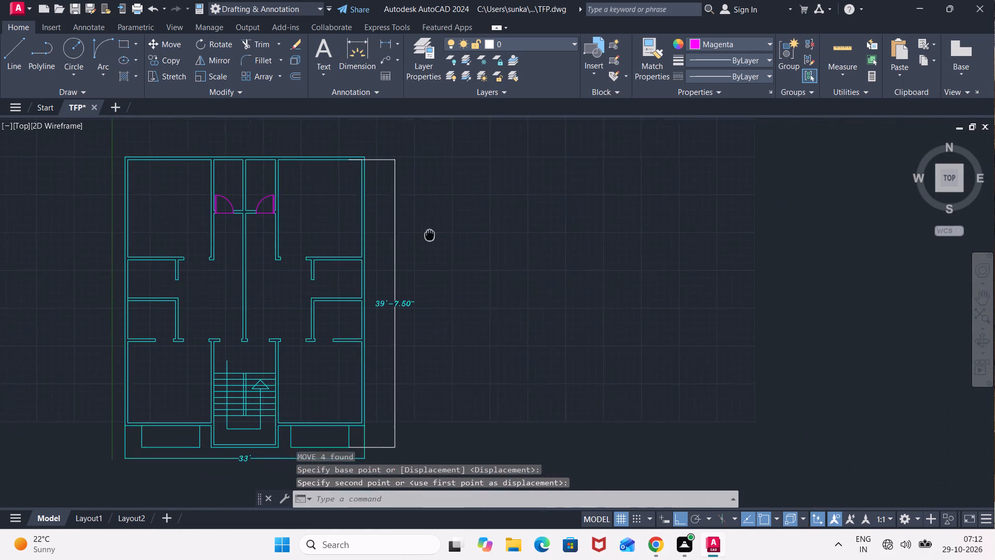
Draw connected lines in the empty space right of the plan: 3'6" straight down, 3' to the left, and 6" down.
{"action": "middle_click_drag", "start_coordinate": [427, 234], "coordinate": [405, 237]}
{"action": "key", "text": "l"}
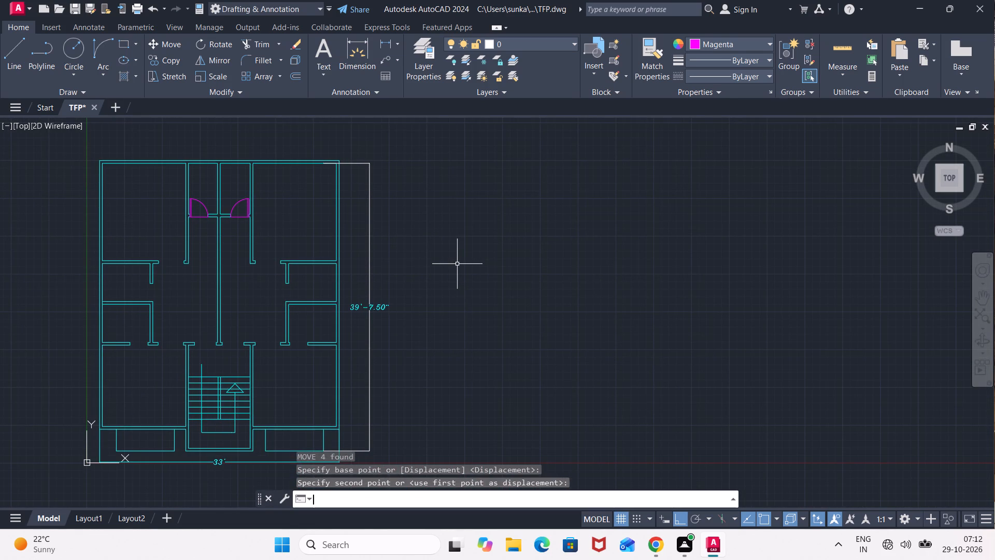
{"action": "key", "text": "Return"}
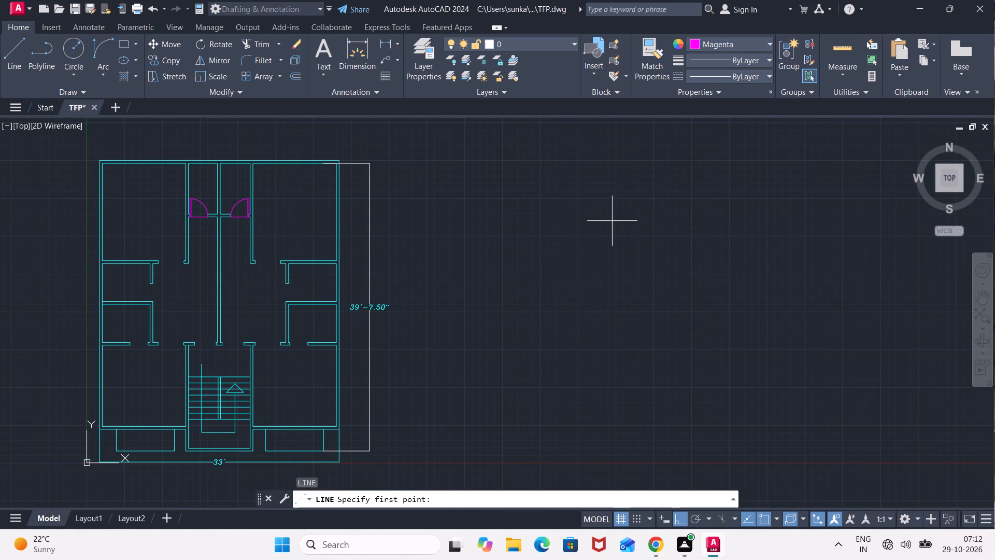
{"action": "left_click", "coordinate": [612, 221]}
{"action": "type", "text": "3'5"}
{"action": "key", "text": "BackSpace"}
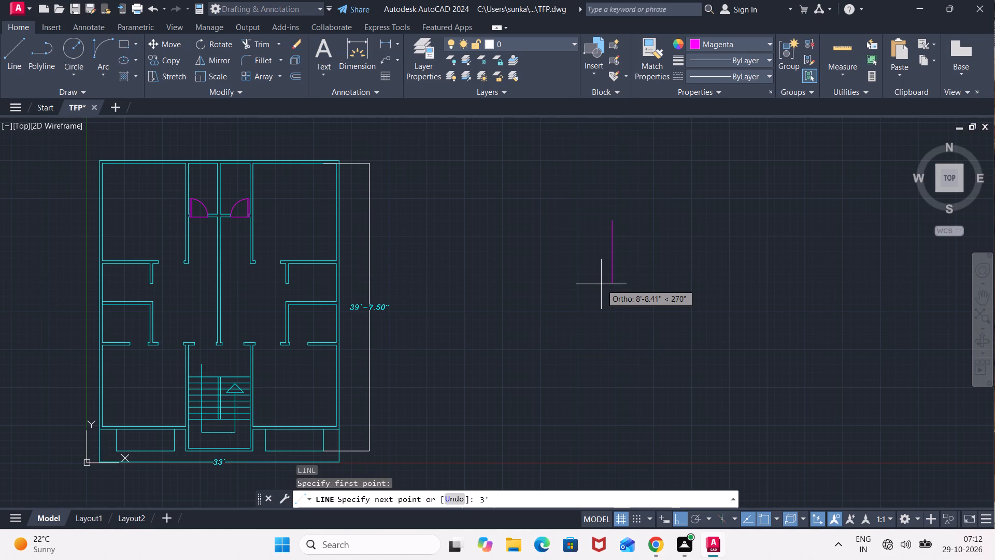
{"action": "type", "text": "6\""}
{"action": "key", "text": "Return"}
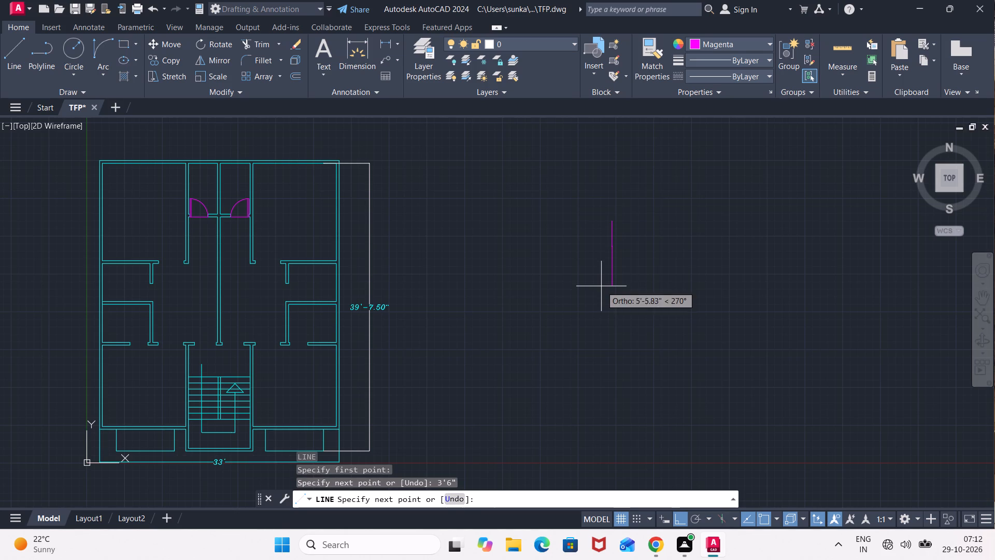
{"action": "scroll", "coordinate": [545, 285], "scroll_direction": "up", "scroll_amount": 3}
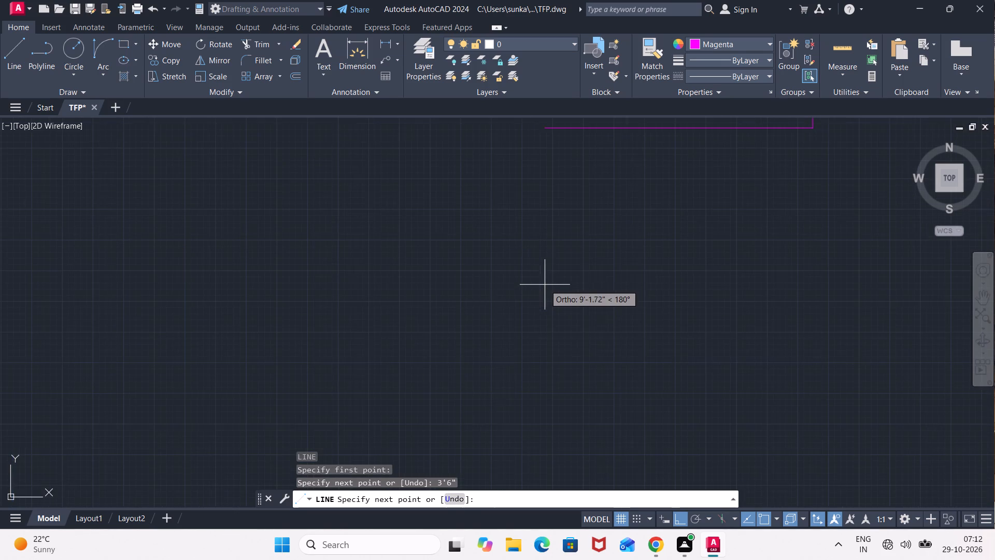
{"action": "scroll", "coordinate": [581, 260], "scroll_direction": "down", "scroll_amount": 2}
{"action": "middle_click_drag", "start_coordinate": [593, 253], "coordinate": [571, 318]}
{"action": "type", "text": "3'"}
{"action": "key", "text": "Return"}
{"action": "type", "text": "6\""}
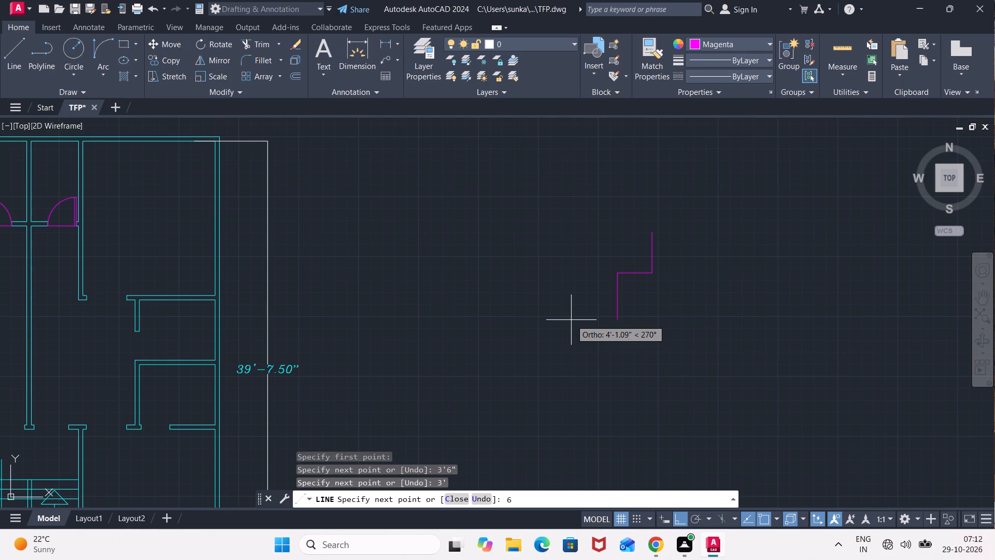
{"action": "key", "text": "Return"}
{"action": "key", "text": "Escape"}
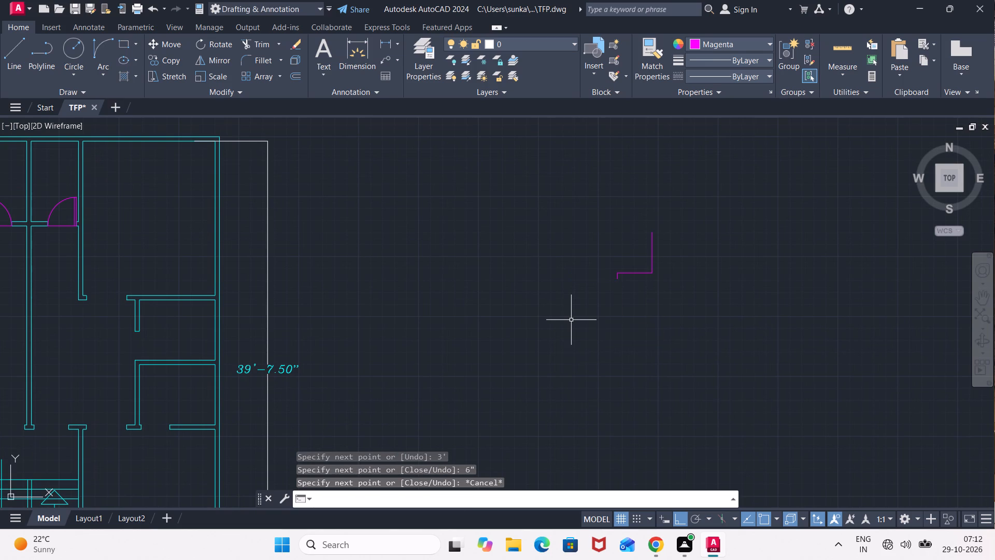
Erase the short 6" vertical segment at the left end of the new 3' line.
{"action": "scroll", "coordinate": [637, 276], "scroll_direction": "up", "scroll_amount": 2}
{"action": "left_click", "coordinate": [600, 280]}
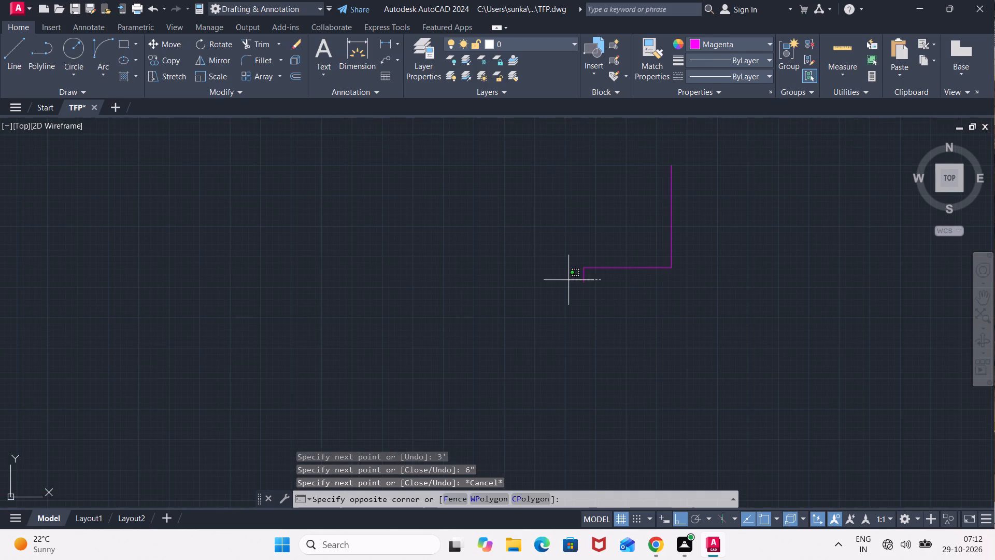
{"action": "left_click", "coordinate": [561, 280]}
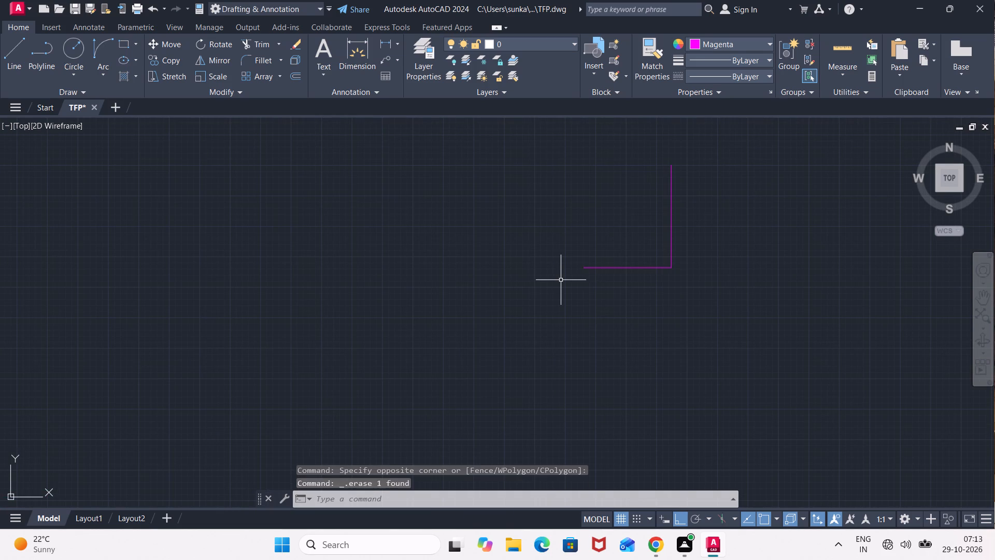
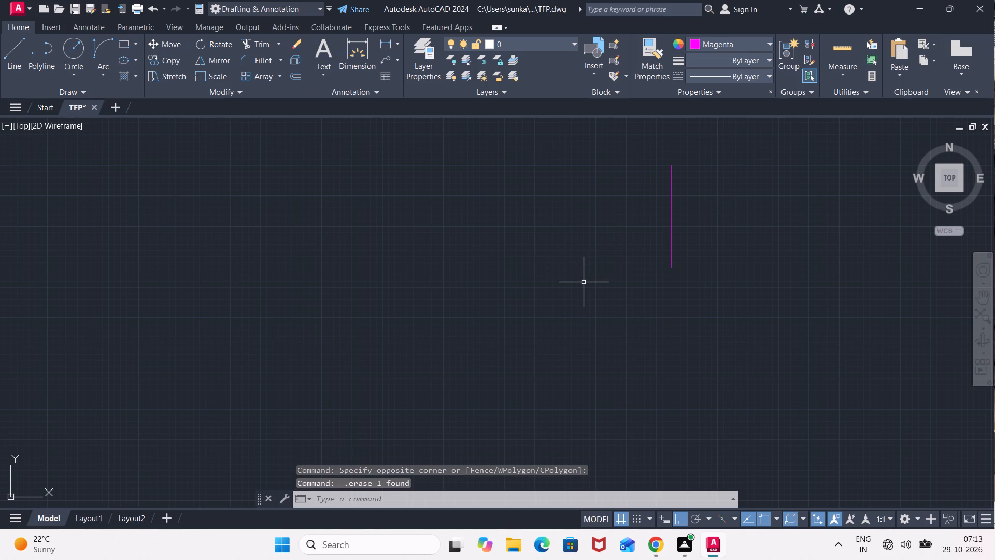
Draw a 3'6" horizontal line to the left from the lower end of the remaining magenta vertical line.
{"action": "key", "text": "o"}
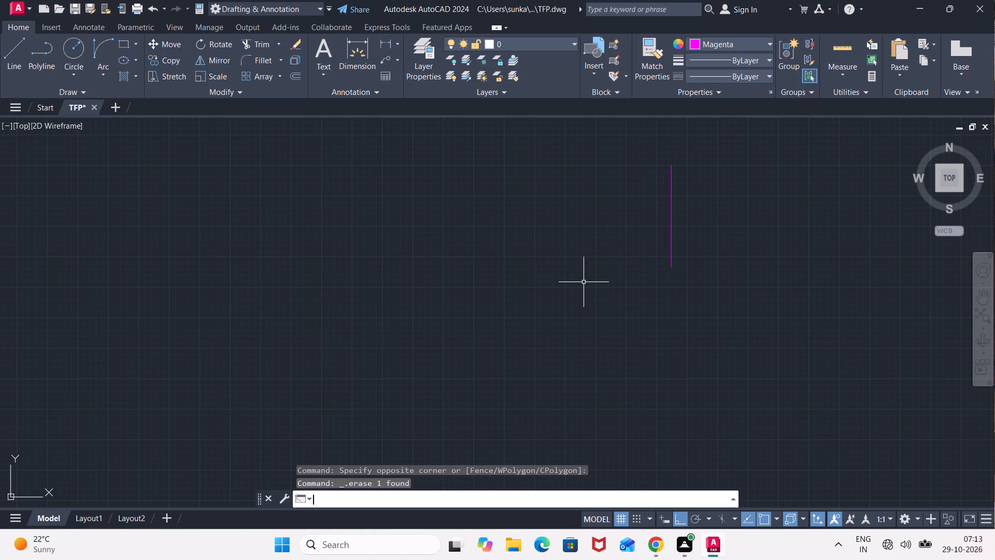
{"action": "key", "text": "Escape"}
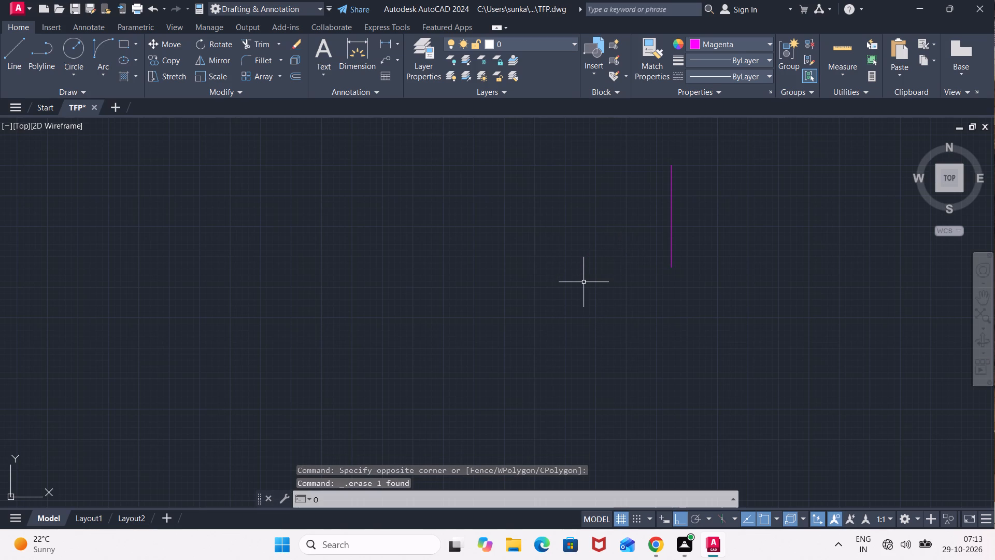
{"action": "key", "text": "l"}
{"action": "key", "text": "Return"}
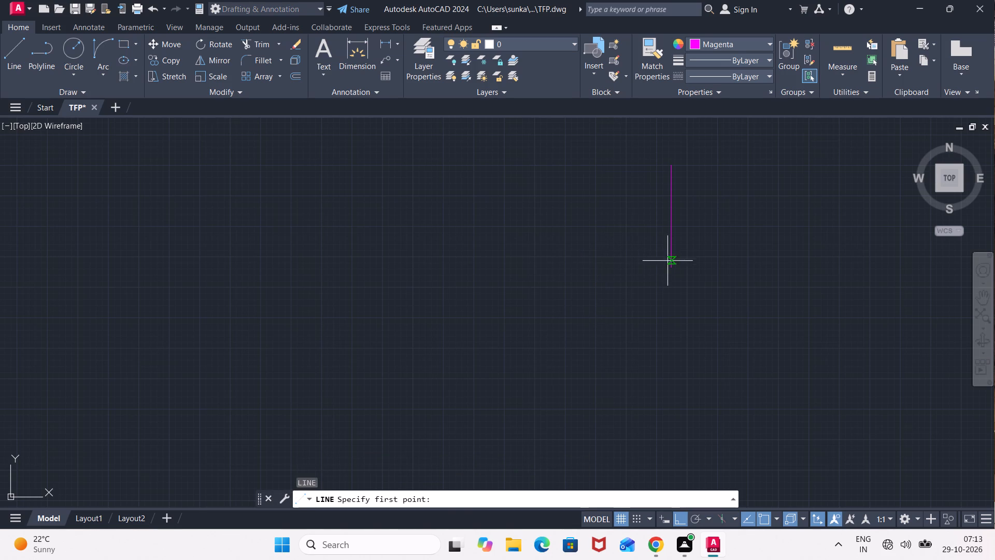
{"action": "left_click", "coordinate": [669, 268]}
{"action": "type", "text": "3'6"}
{"action": "key", "text": "shift+quotedbl"}
{"action": "key", "text": "Return"}
{"action": "key", "text": "Escape"}
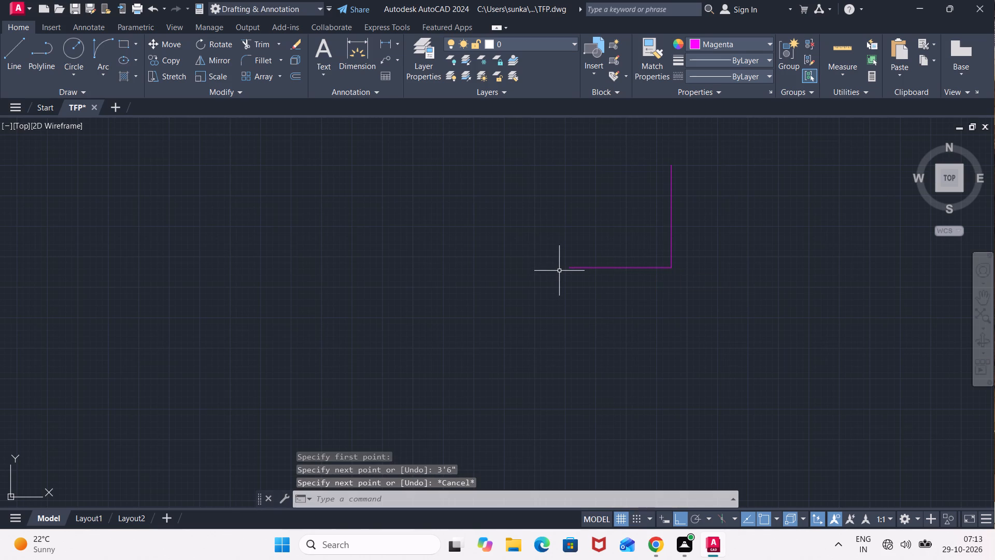
Draw a second door outline left of the first: connected lines 3'6" straight down and 3'6" to the right.
{"action": "key", "text": "l"}
{"action": "key", "text": "Return"}
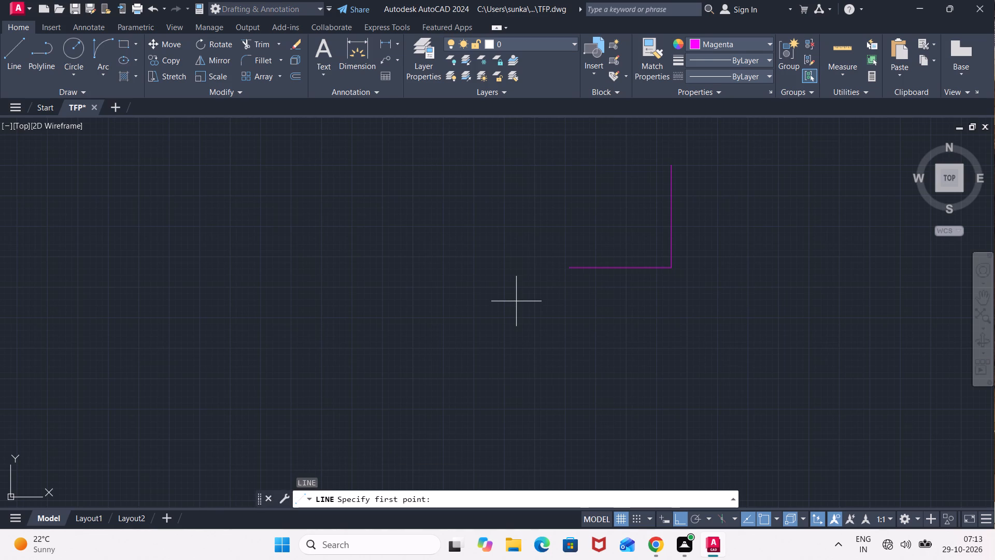
{"action": "left_click", "coordinate": [395, 165]}
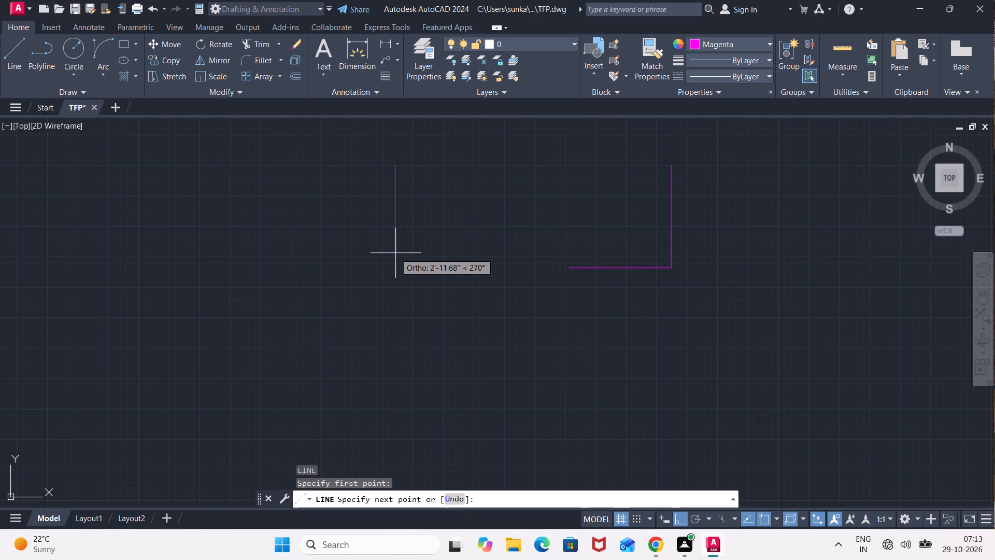
{"action": "type", "text": "3'6\""}
{"action": "key", "text": "Return"}
{"action": "type", "text": "3'6:"}
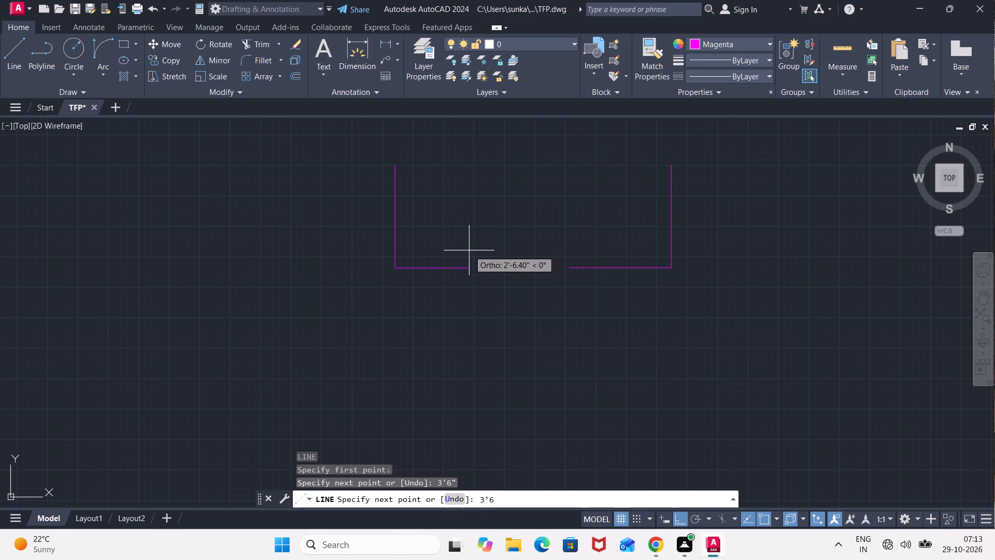
{"action": "key", "text": "BackSpace"}
{"action": "key", "text": "shift+quotedbl"}
{"action": "key", "text": "Return"}
{"action": "key", "text": "Escape"}
Offset the outer vertical line of each door outline 2" inward to form the door leaves.
{"action": "key", "text": "o"}
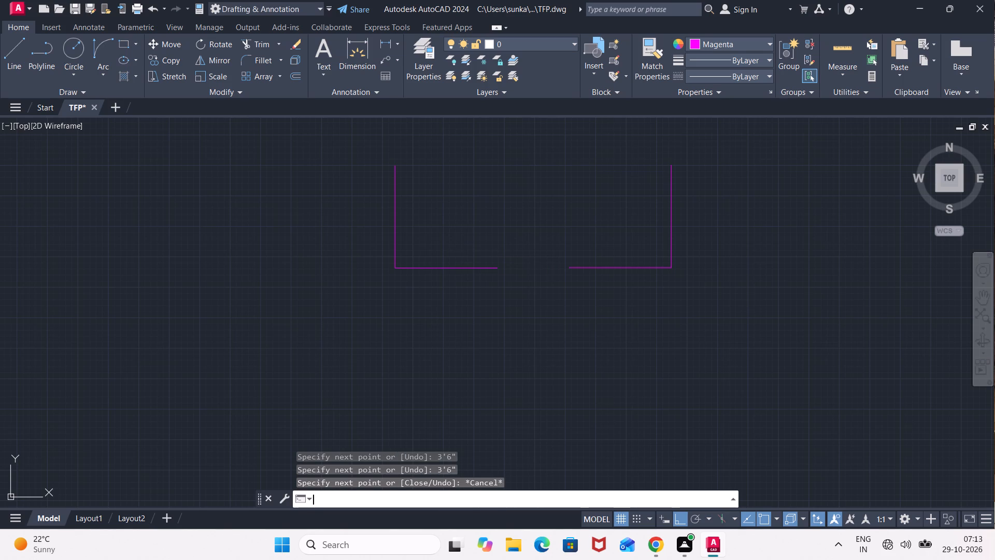
{"action": "key", "text": "Return"}
{"action": "key", "text": "Return"}
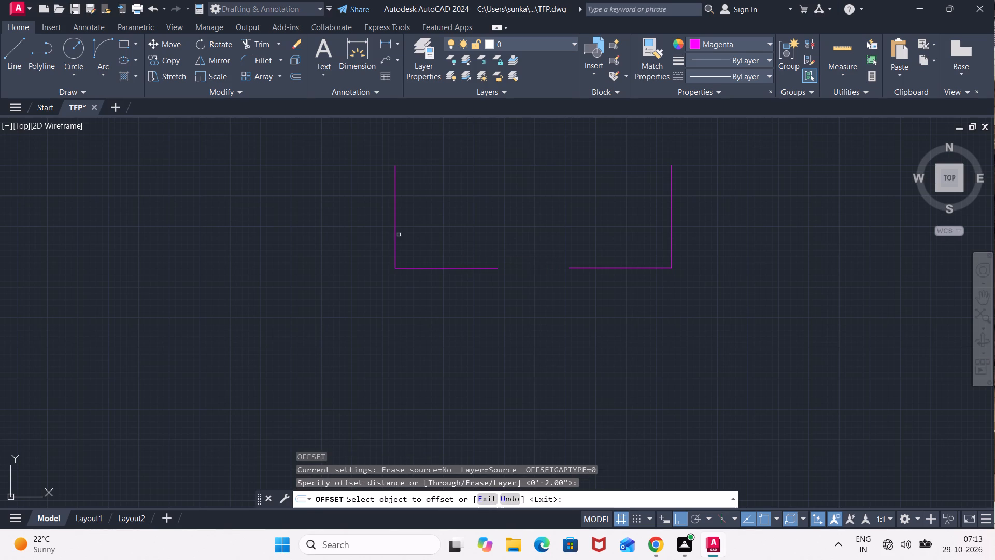
{"action": "left_click", "coordinate": [396, 236]}
{"action": "left_click", "coordinate": [498, 217]}
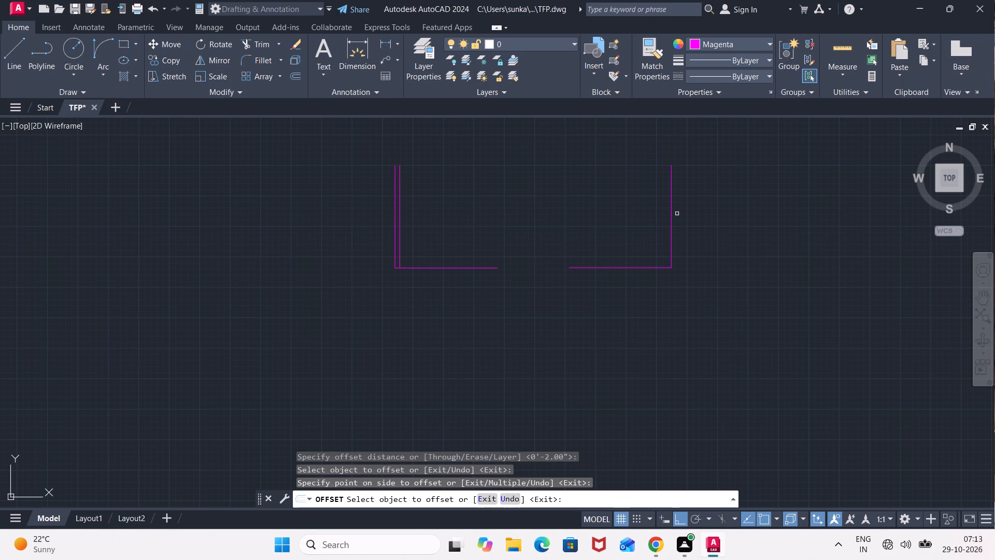
{"action": "left_click", "coordinate": [670, 217]}
{"action": "left_click", "coordinate": [605, 227]}
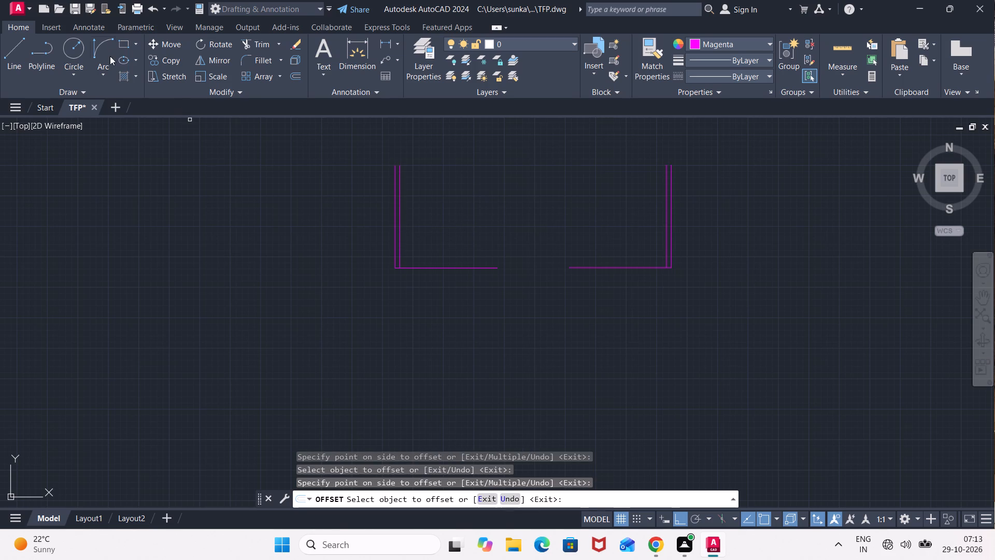
Draw the left outline's swing arc from the top of its outer vertical line to the free end of its base line.
{"action": "left_click", "coordinate": [101, 77]}
{"action": "left_click", "coordinate": [136, 239]}
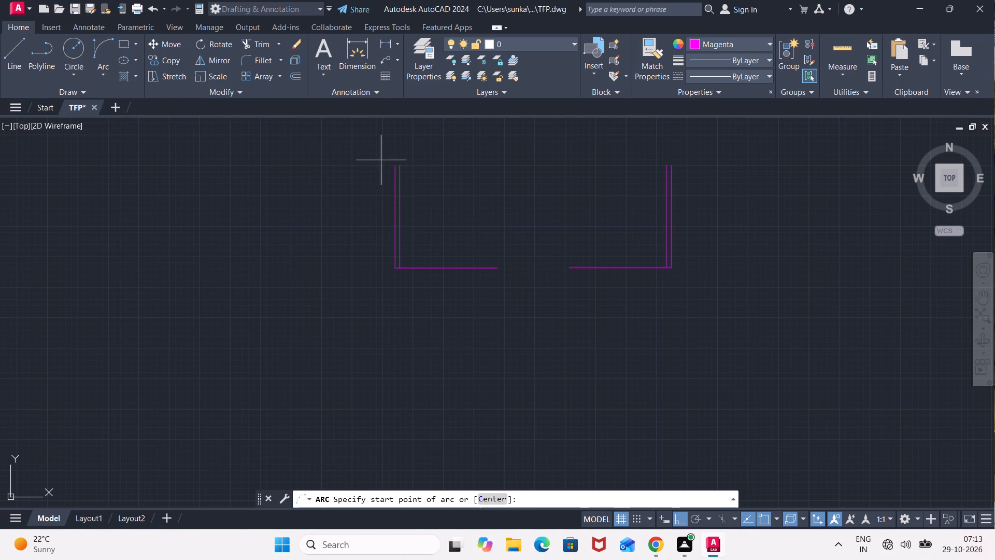
{"action": "left_click", "coordinate": [392, 168]}
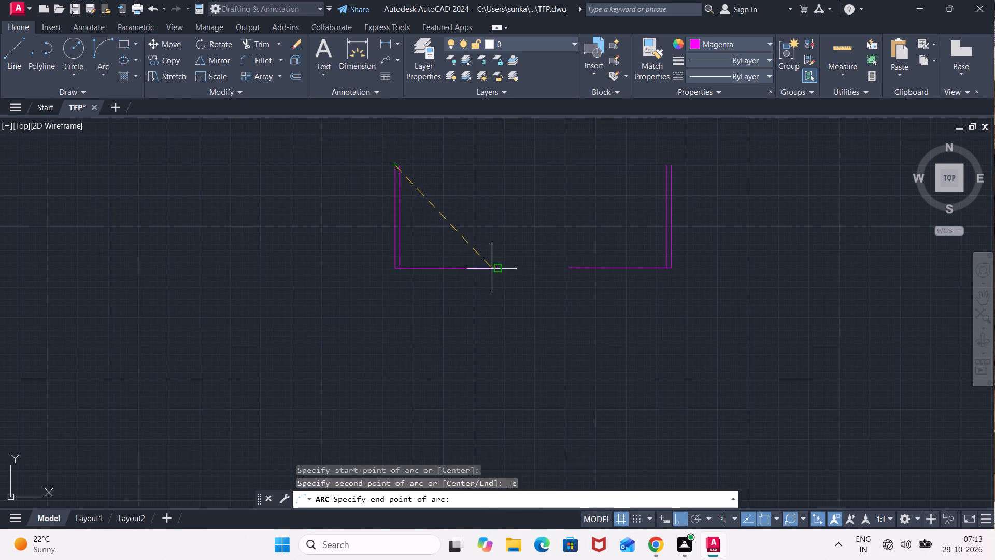
{"action": "left_click", "coordinate": [495, 270]}
{"action": "left_click", "coordinate": [482, 219]}
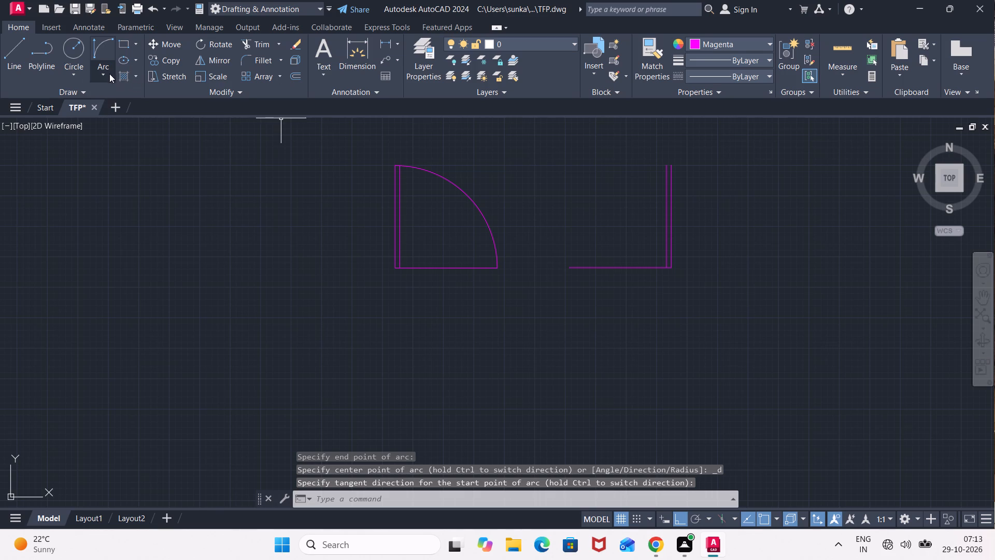
Draw the right outline's swing arc from the top of its outer vertical line to the free end of its base line.
{"action": "left_click", "coordinate": [108, 72]}
{"action": "left_click", "coordinate": [173, 239]}
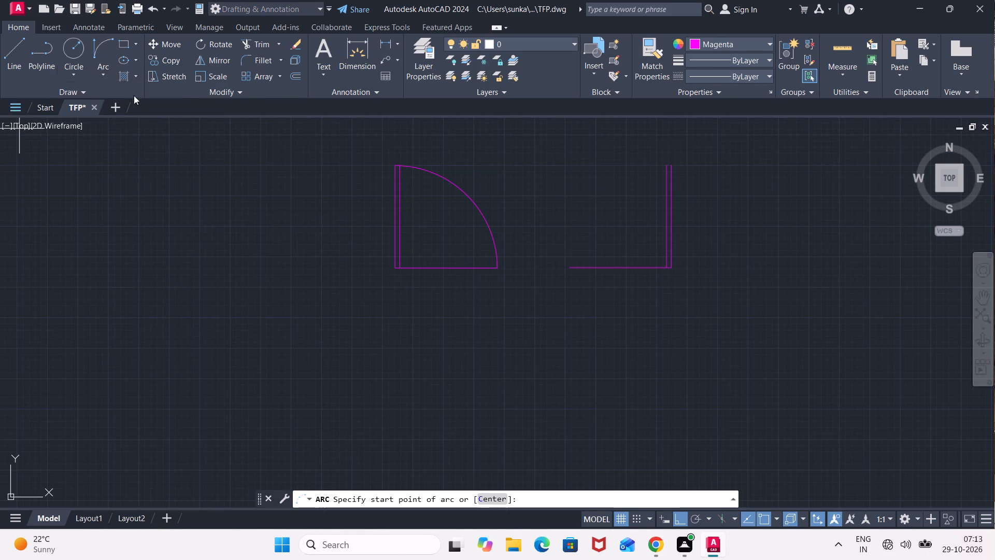
{"action": "left_click", "coordinate": [675, 162]}
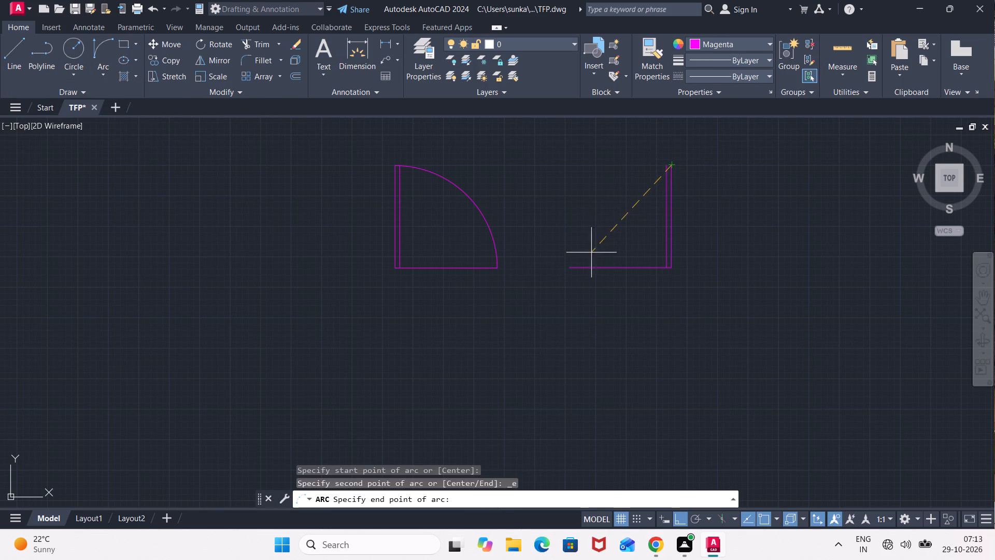
{"action": "left_click", "coordinate": [572, 269]}
{"action": "left_click", "coordinate": [548, 226]}
Trim the stub of the left door's inner leaf line that projects above its swing arc.
{"action": "scroll", "coordinate": [420, 163], "scroll_direction": "up", "scroll_amount": 3}
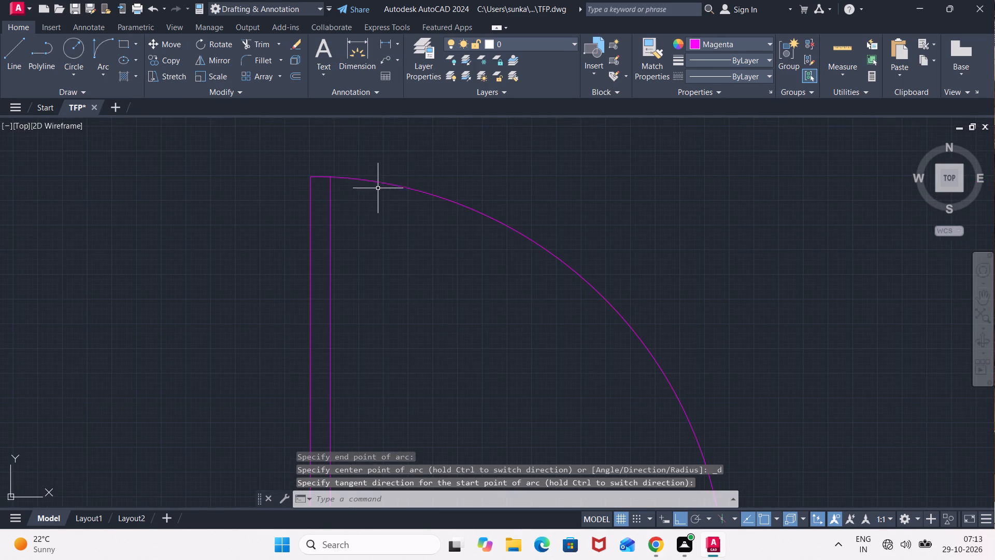
{"action": "scroll", "coordinate": [342, 186], "scroll_direction": "up", "scroll_amount": 4}
{"action": "middle_click_drag", "start_coordinate": [306, 152], "coordinate": [346, 193]}
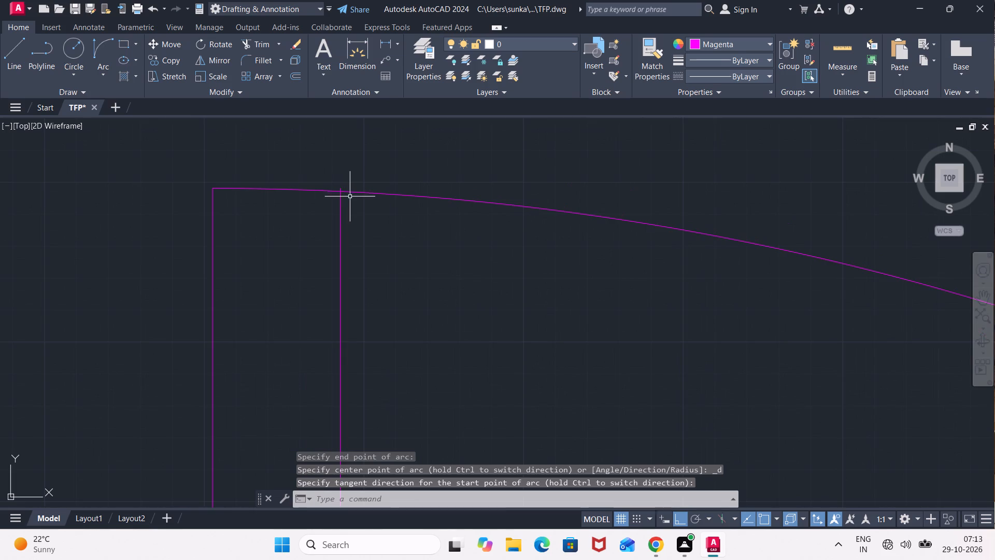
{"action": "scroll", "coordinate": [346, 194], "scroll_direction": "up", "scroll_amount": 2}
{"action": "key", "text": "Escape"}
{"action": "type", "text": "TR"}
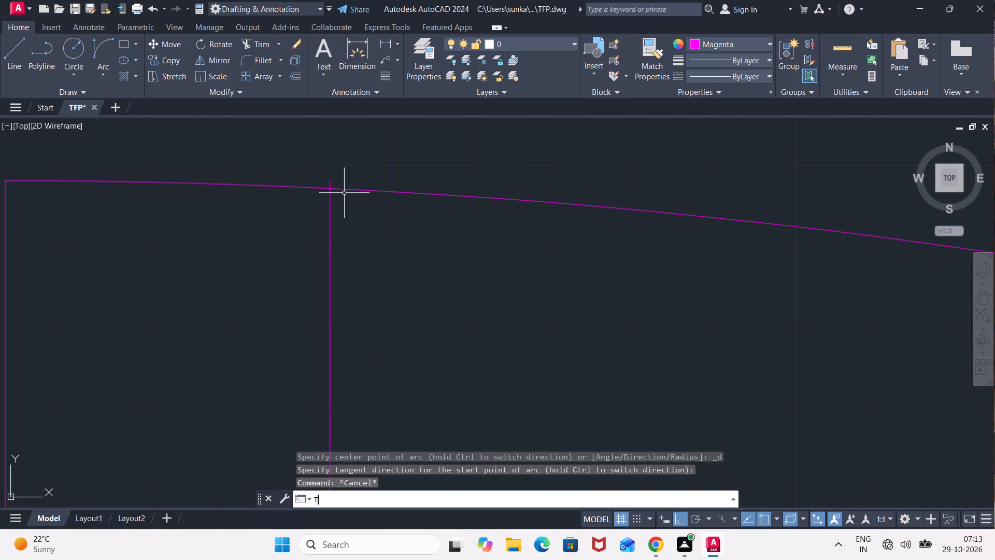
{"action": "key", "text": "Return"}
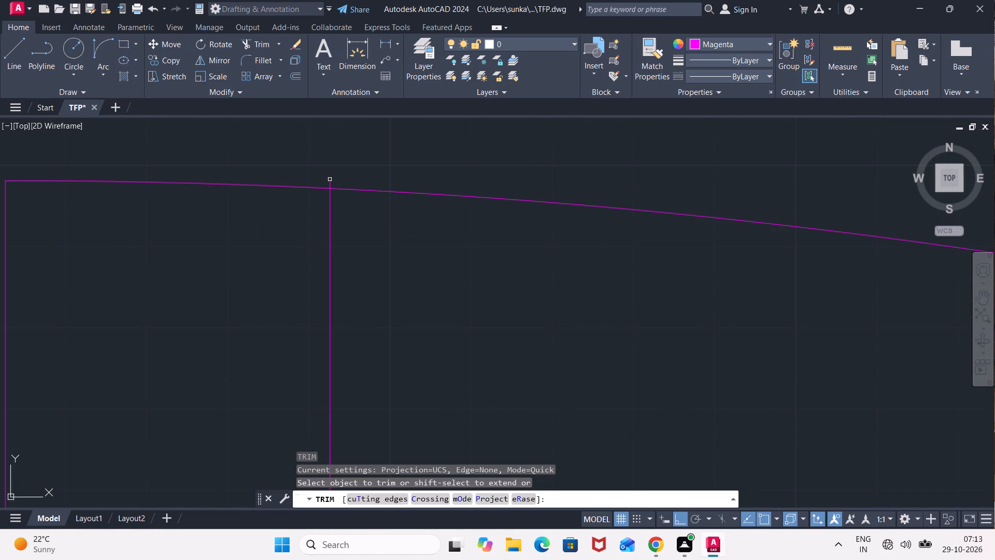
{"action": "left_click", "coordinate": [330, 186]}
Trim the stub of the right door's inner leaf line that projects above its swing arc.
{"action": "scroll", "coordinate": [609, 212], "scroll_direction": "down", "scroll_amount": 4}
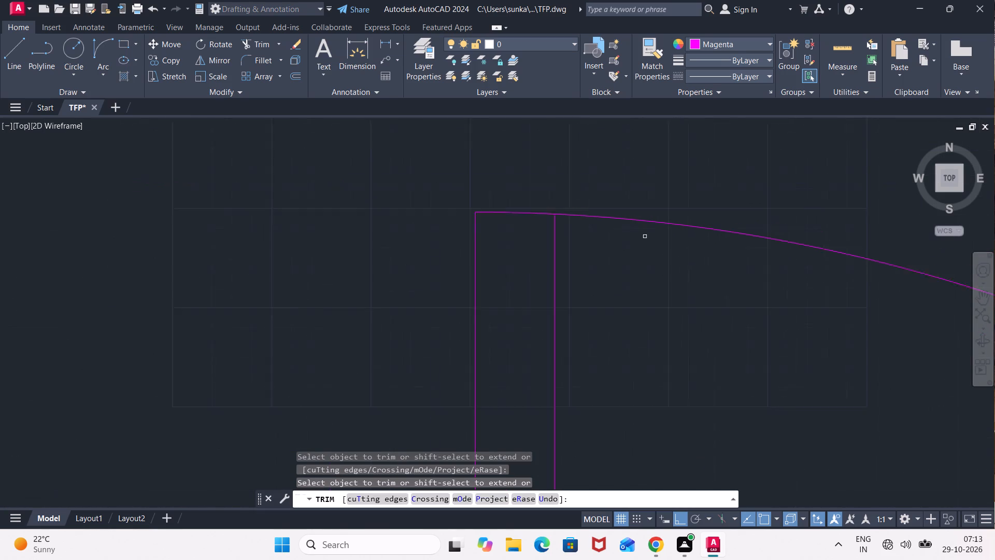
{"action": "scroll", "coordinate": [680, 340], "scroll_direction": "down", "scroll_amount": 4}
{"action": "middle_click_drag", "start_coordinate": [682, 342], "coordinate": [140, 240]}
{"action": "scroll", "coordinate": [513, 161], "scroll_direction": "up", "scroll_amount": 2}
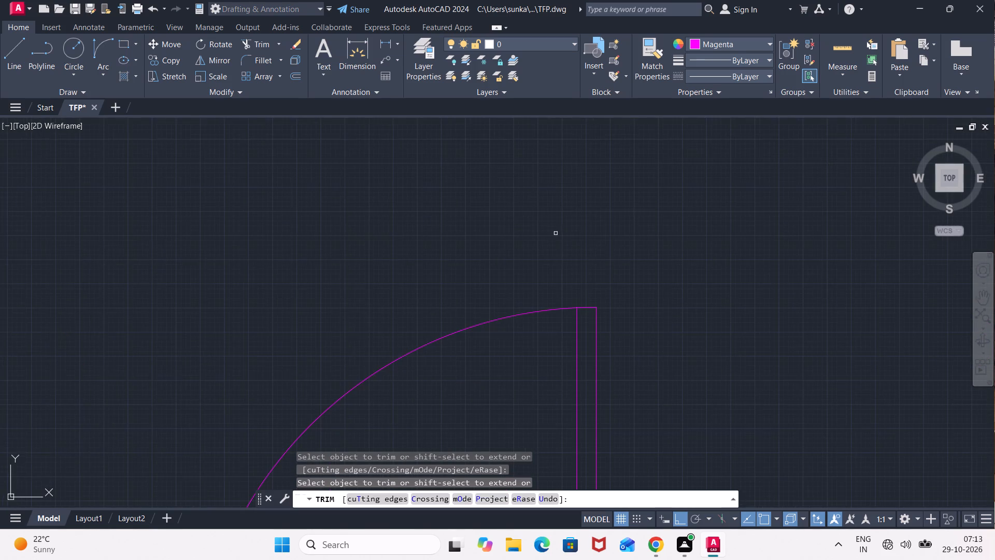
{"action": "scroll", "coordinate": [571, 254], "scroll_direction": "up", "scroll_amount": 3}
{"action": "middle_click_drag", "start_coordinate": [584, 367], "coordinate": [476, 155]}
{"action": "scroll", "coordinate": [484, 238], "scroll_direction": "up", "scroll_amount": 3}
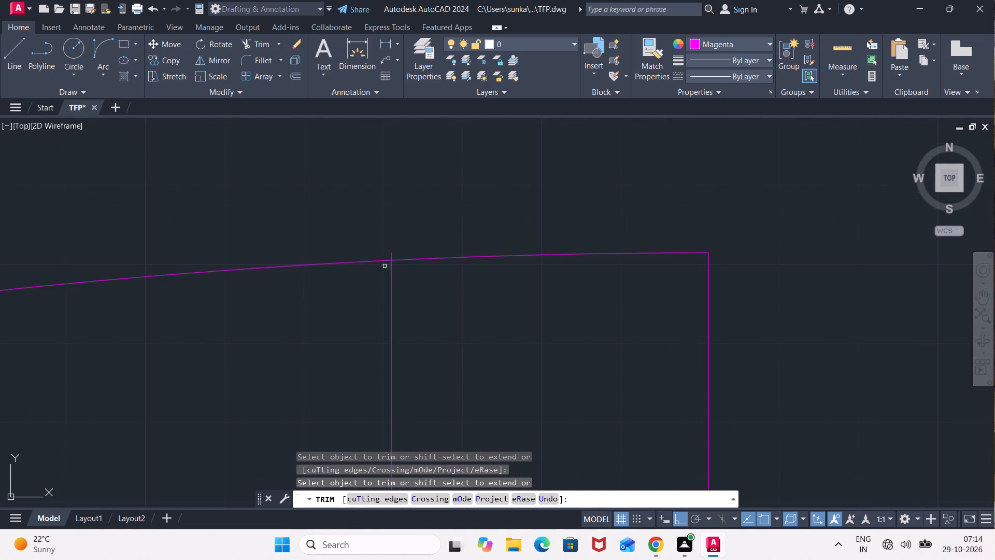
{"action": "left_click", "coordinate": [396, 253]}
{"action": "left_click", "coordinate": [388, 257]}
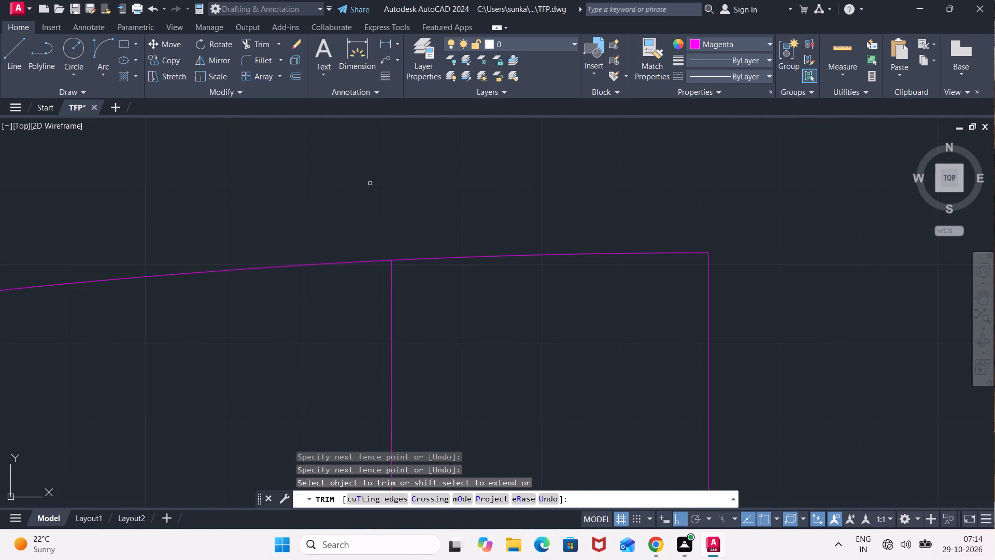
{"action": "scroll", "coordinate": [370, 183], "scroll_direction": "down", "scroll_amount": 5}
{"action": "scroll", "coordinate": [678, 148], "scroll_direction": "down", "scroll_amount": 4}
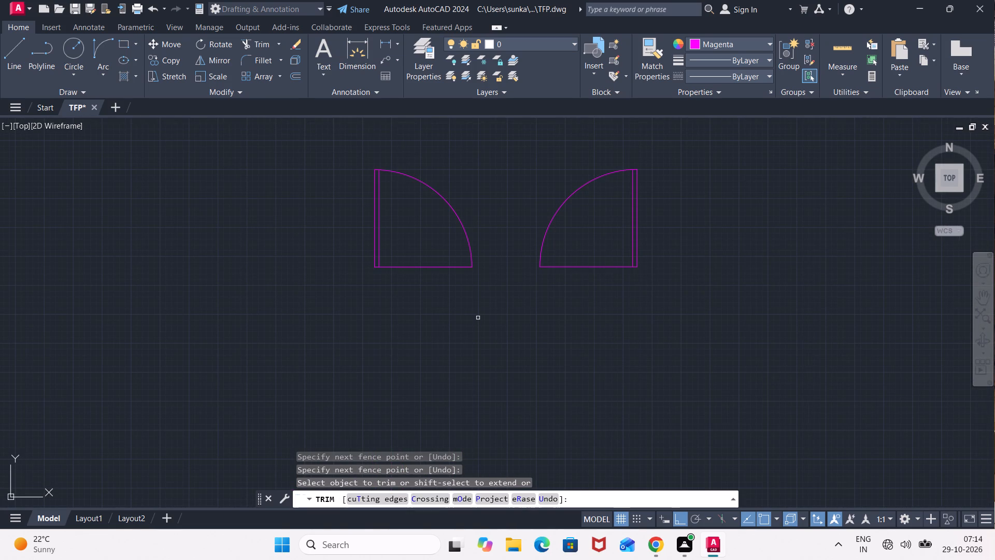
{"action": "key", "text": "Escape"}
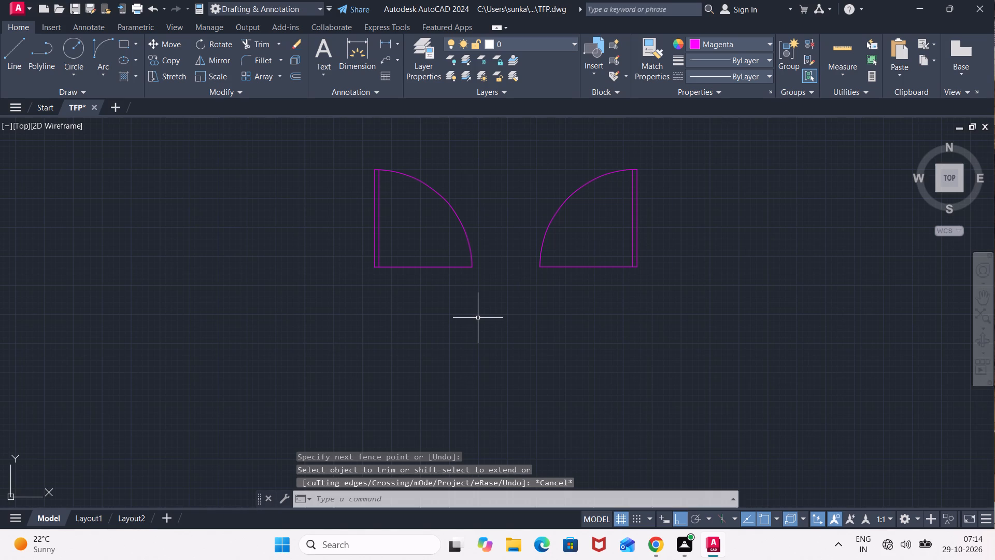
Move the left 3'6" door by its lower hinge corner to the left jamb's lower corner in the upper-right room's bottom wall opening.
{"action": "left_click", "coordinate": [518, 151]}
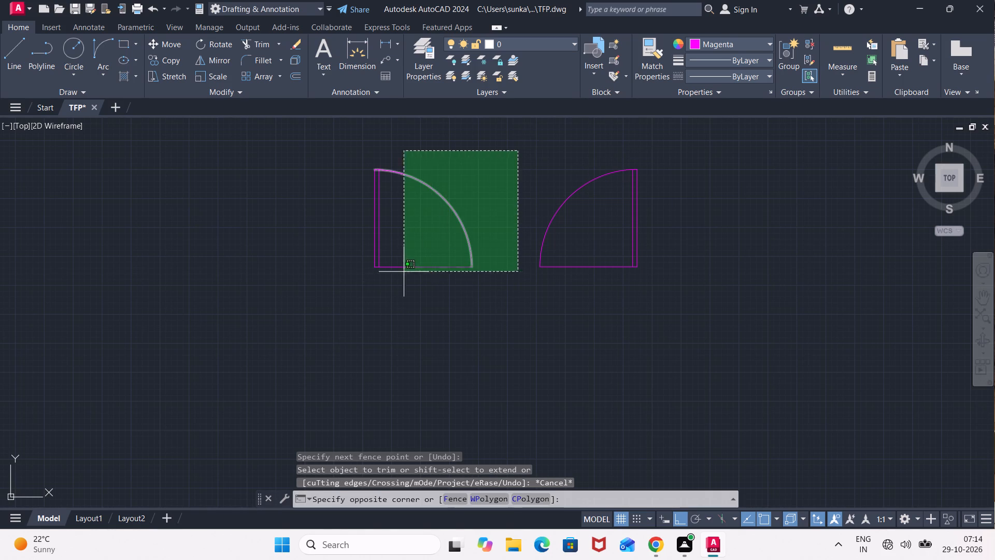
{"action": "left_click", "coordinate": [348, 308]}
{"action": "key", "text": "m"}
{"action": "key", "text": "Return"}
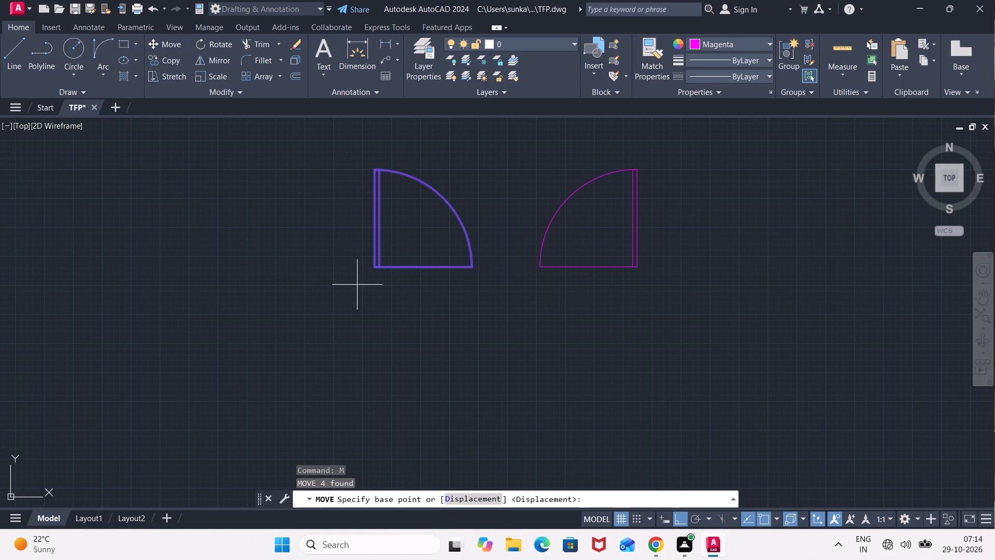
{"action": "left_click", "coordinate": [371, 269]}
{"action": "scroll", "coordinate": [237, 291], "scroll_direction": "down", "scroll_amount": 4}
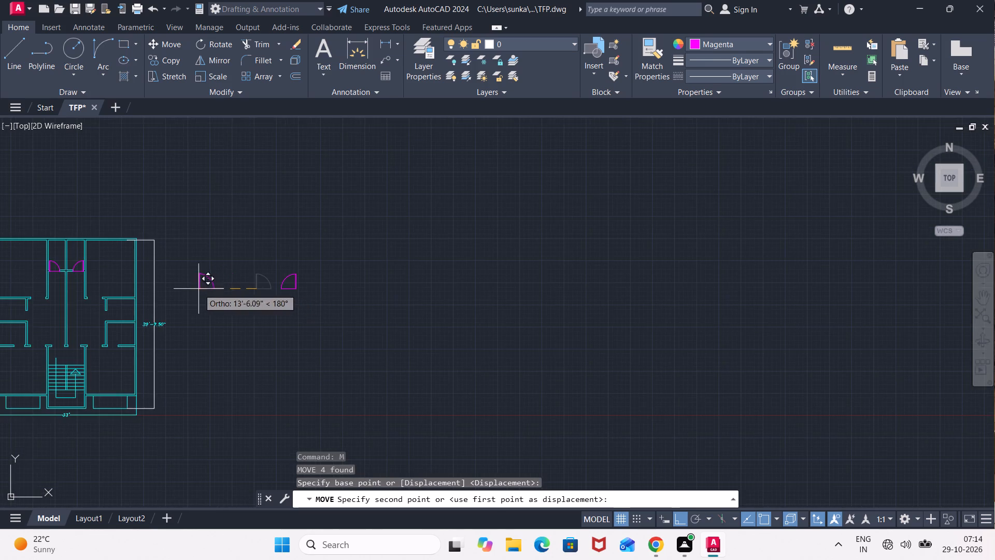
{"action": "middle_click_drag", "start_coordinate": [198, 288], "coordinate": [379, 258]}
{"action": "scroll", "coordinate": [250, 275], "scroll_direction": "up", "scroll_amount": 4}
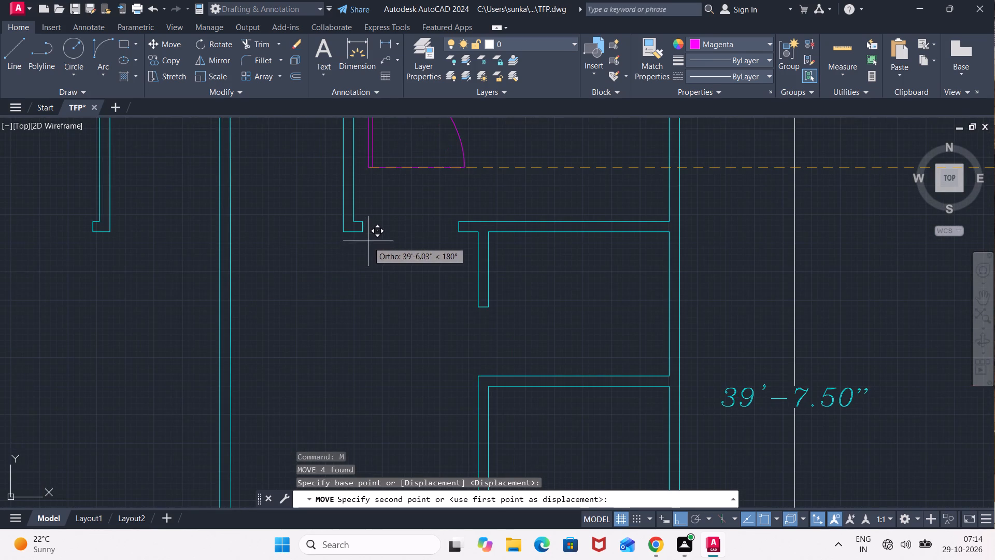
{"action": "left_click", "coordinate": [360, 230]}
Move the remaining 3'6" door by its lower hinge corner to the right jamb's lower corner in the upper-left room's bottom wall opening.
{"action": "scroll", "coordinate": [565, 225], "scroll_direction": "down", "scroll_amount": 4}
{"action": "middle_click_drag", "start_coordinate": [726, 217], "coordinate": [641, 227]}
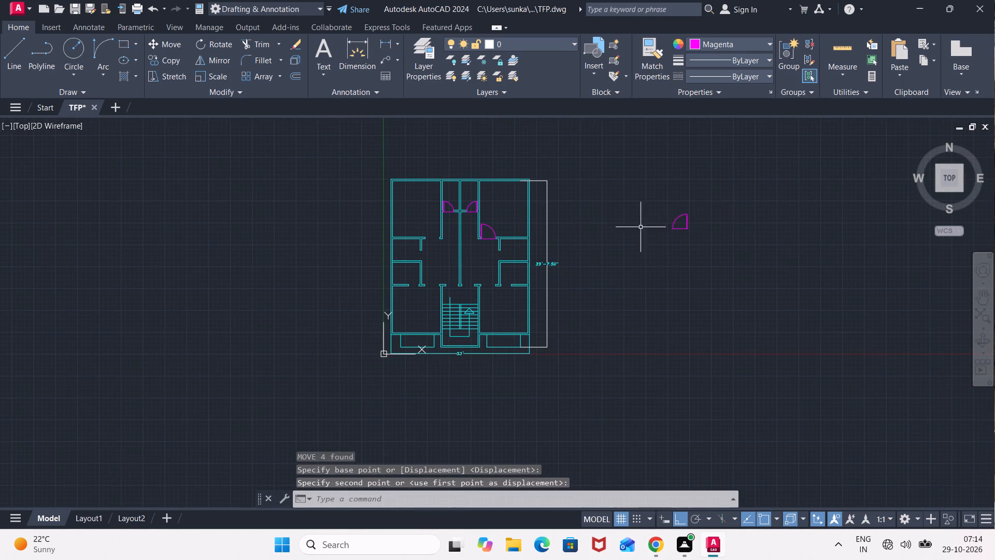
{"action": "left_click_drag", "start_coordinate": [731, 192], "coordinate": [724, 198]}
{"action": "left_click", "coordinate": [613, 276]}
{"action": "key", "text": "m"}
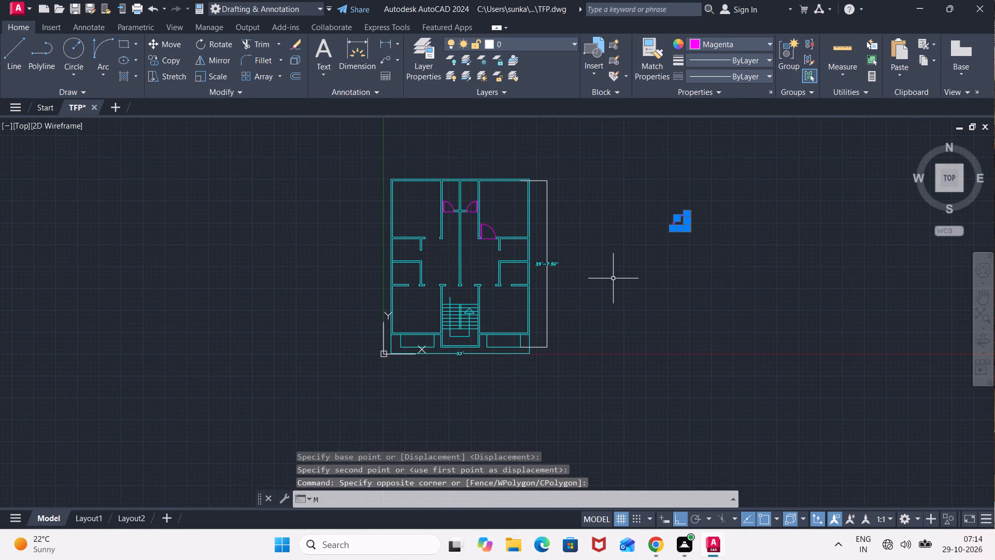
{"action": "key", "text": "Return"}
{"action": "scroll", "coordinate": [706, 231], "scroll_direction": "up", "scroll_amount": 4}
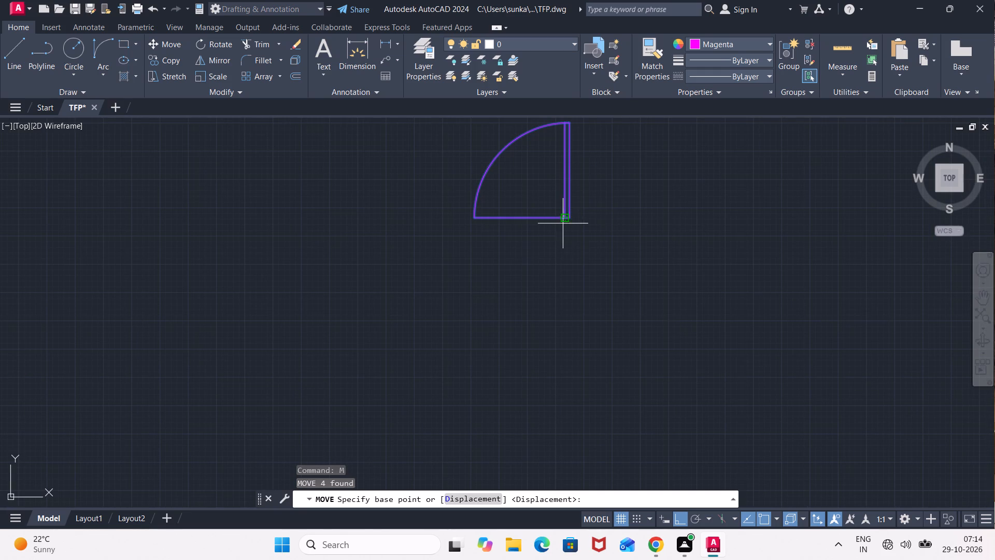
{"action": "left_click", "coordinate": [576, 220]}
{"action": "scroll", "coordinate": [246, 340], "scroll_direction": "down", "scroll_amount": 3}
{"action": "middle_click_drag", "start_coordinate": [235, 340], "coordinate": [323, 328]}
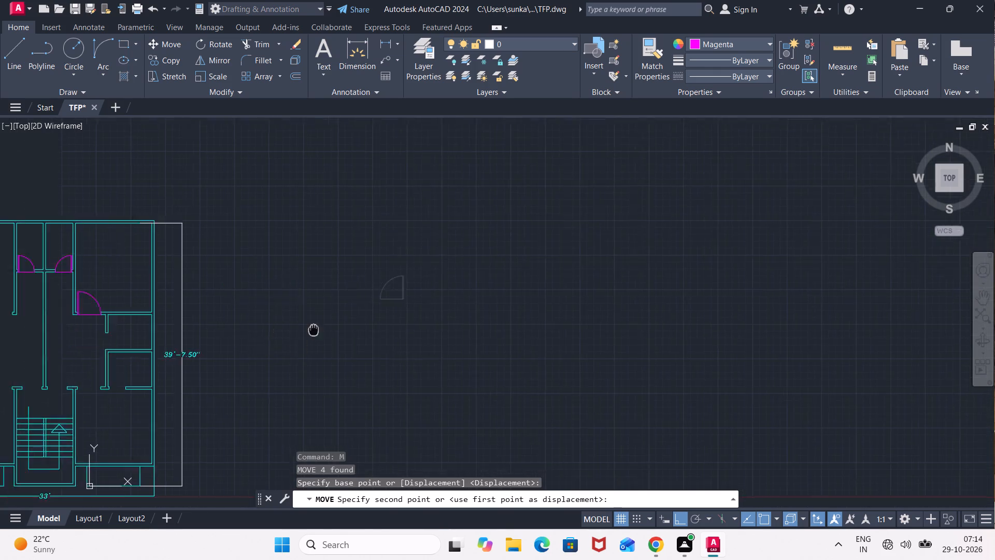
{"action": "middle_click_drag", "start_coordinate": [323, 328], "coordinate": [521, 306]}
{"action": "scroll", "coordinate": [224, 289], "scroll_direction": "up", "scroll_amount": 3}
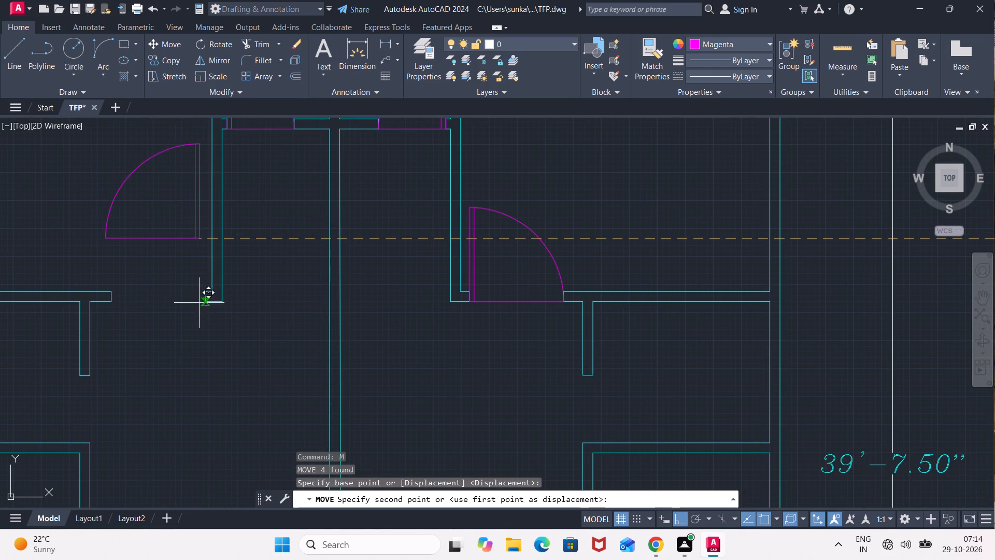
{"action": "left_click", "coordinate": [201, 303]}
{"action": "scroll", "coordinate": [317, 303], "scroll_direction": "down", "scroll_amount": 3}
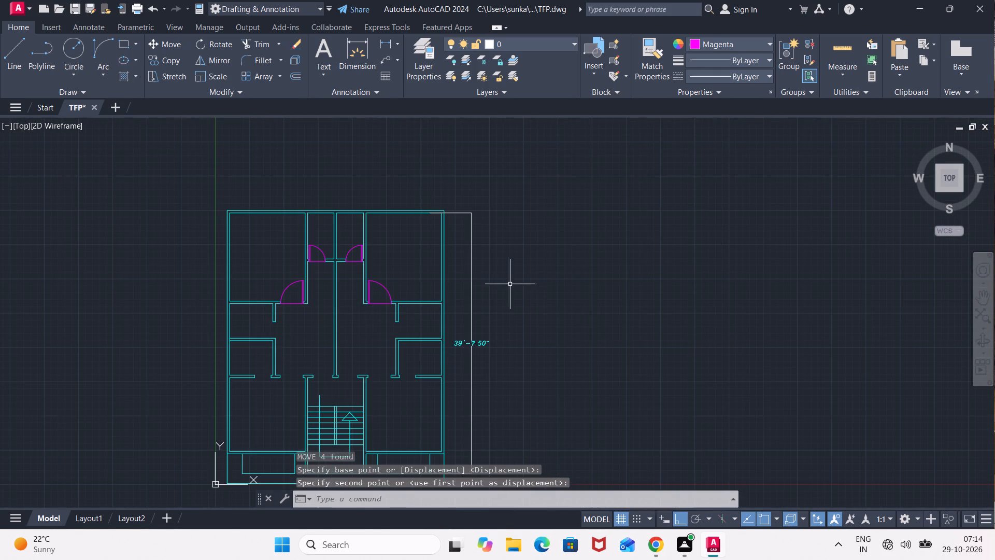
Draw an L-shaped door outline outside the plan's right side, with a 2'6" base running left and a 2'6" vertical rising from it.
{"action": "middle_click_drag", "start_coordinate": [527, 285], "coordinate": [487, 214]}
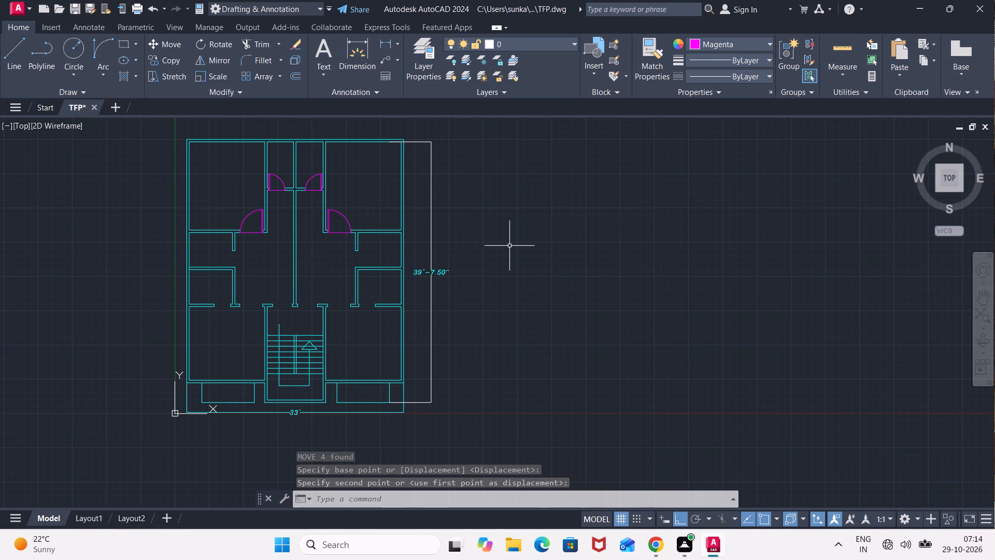
{"action": "middle_click_drag", "start_coordinate": [472, 316], "coordinate": [528, 215]}
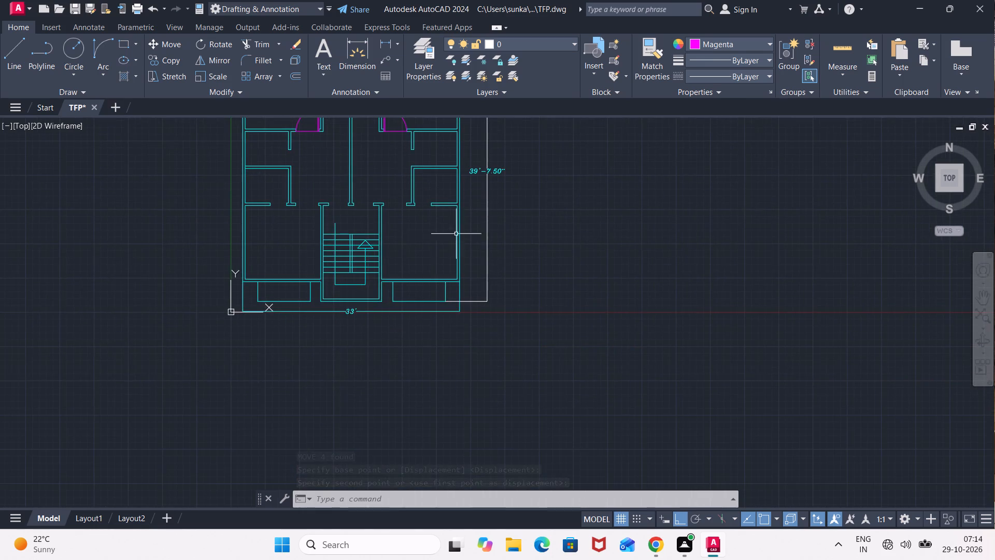
{"action": "scroll", "coordinate": [402, 230], "scroll_direction": "up", "scroll_amount": 2}
{"action": "middle_click_drag", "start_coordinate": [676, 164], "coordinate": [606, 272]}
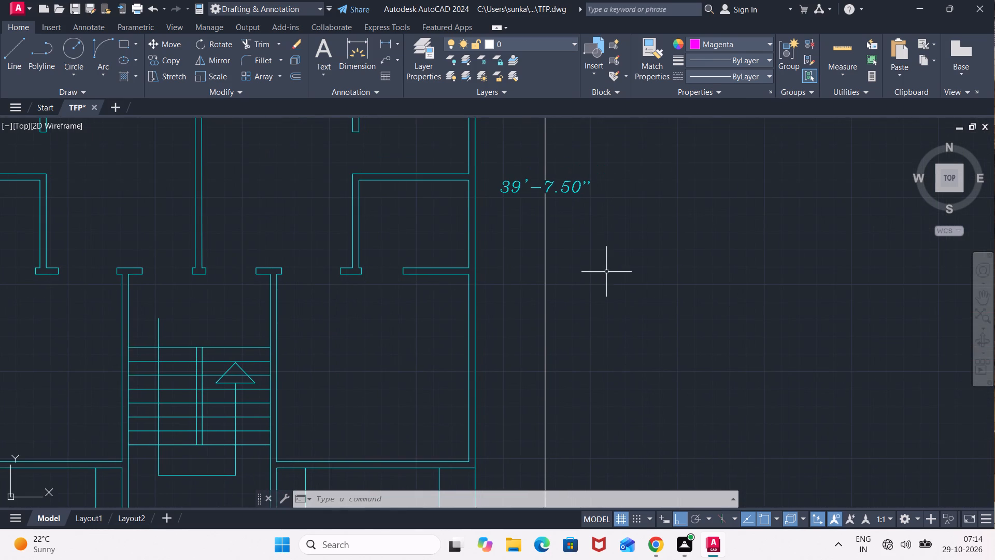
{"action": "key", "text": "l"}
{"action": "key", "text": "Return"}
{"action": "left_click", "coordinate": [648, 270]}
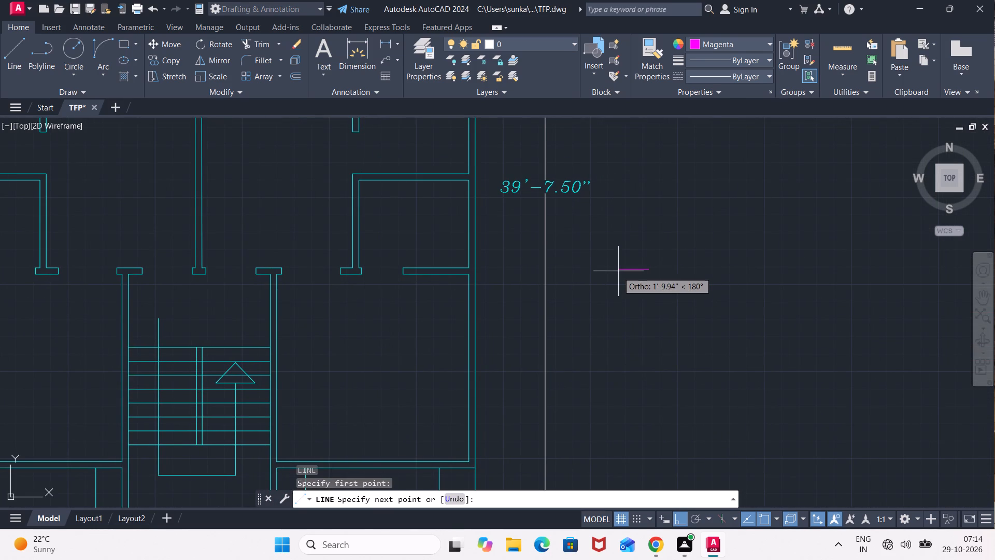
{"action": "type", "text": "2'6\""}
{"action": "key", "text": "Return"}
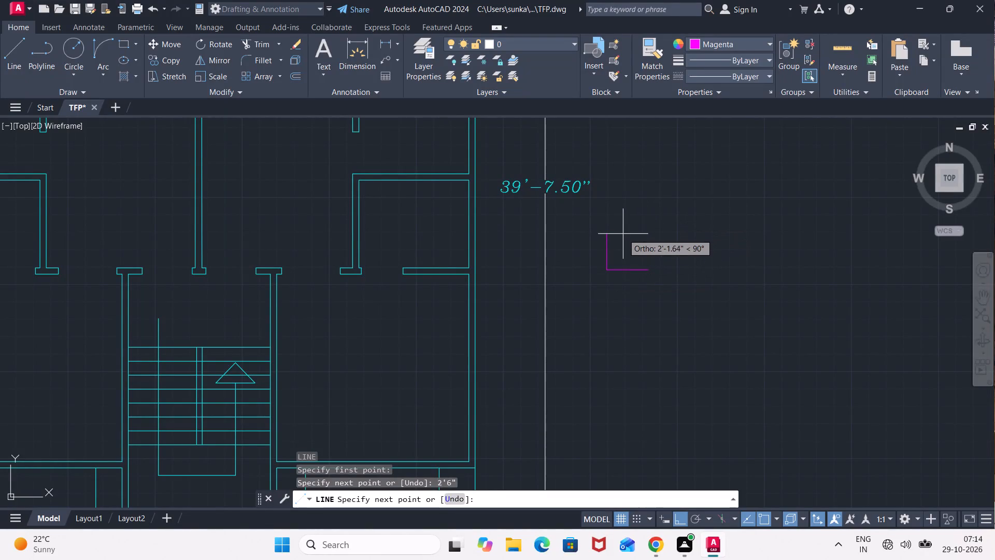
{"action": "type", "text": "2;"}
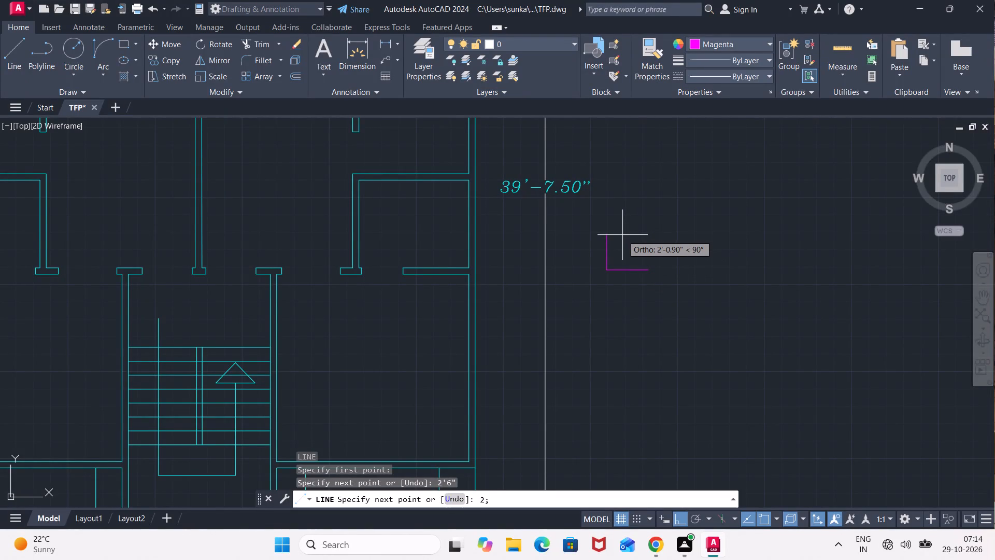
{"action": "key", "text": "apostrophe"}
{"action": "key", "text": "BackSpace"}
{"action": "key", "text": "BackSpace"}
{"action": "type", "text": "'6\""}
{"action": "key", "text": "Return"}
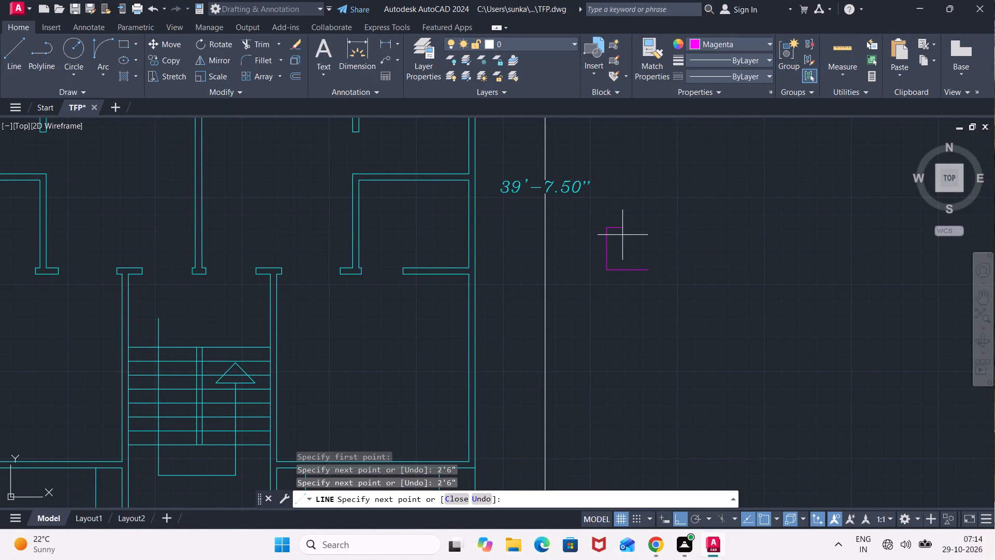
{"action": "key", "text": "Escape"}
Offset the outline's vertical line 2" inward to form the door leaf.
{"action": "key", "text": "o"}
{"action": "key", "text": "Return"}
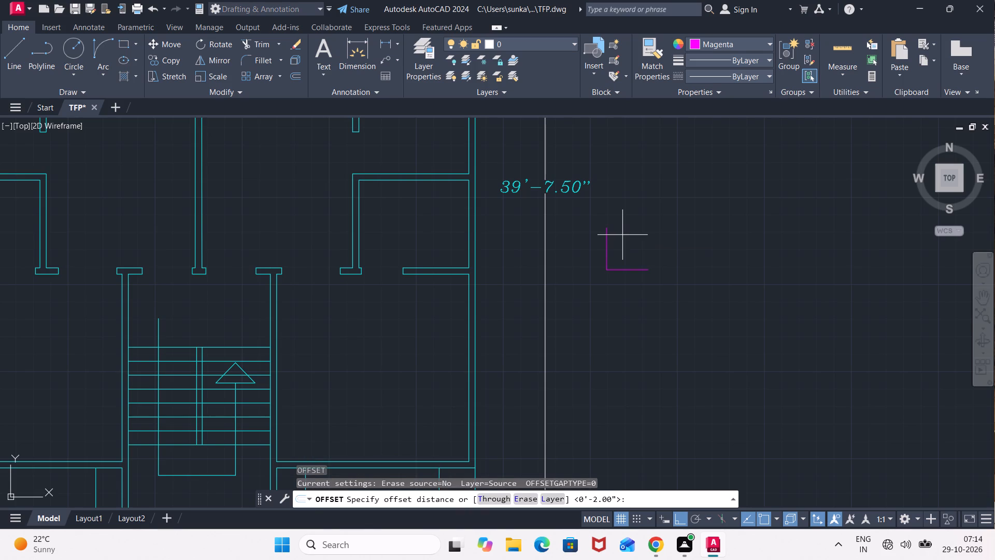
{"action": "key", "text": "Return"}
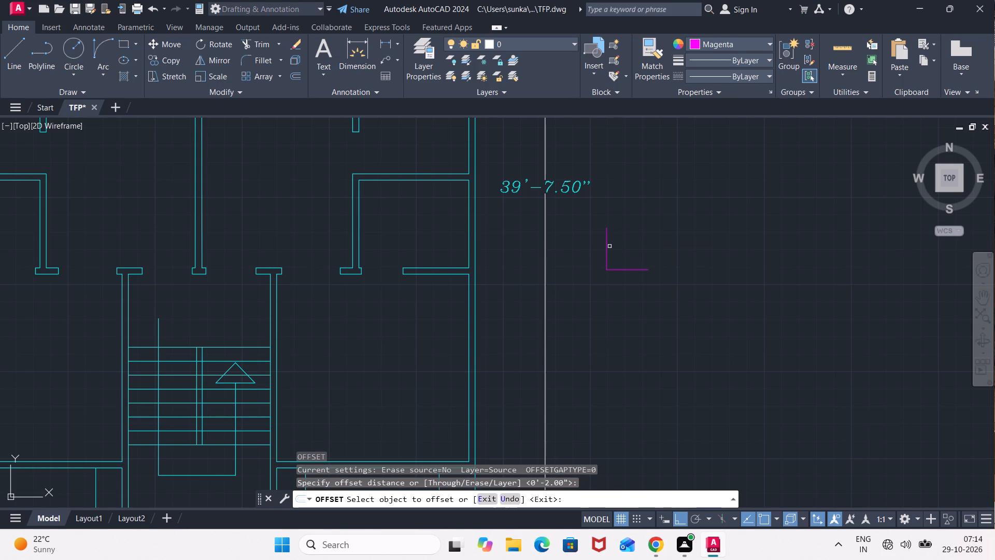
{"action": "left_click", "coordinate": [606, 250]}
{"action": "left_click", "coordinate": [638, 233]}
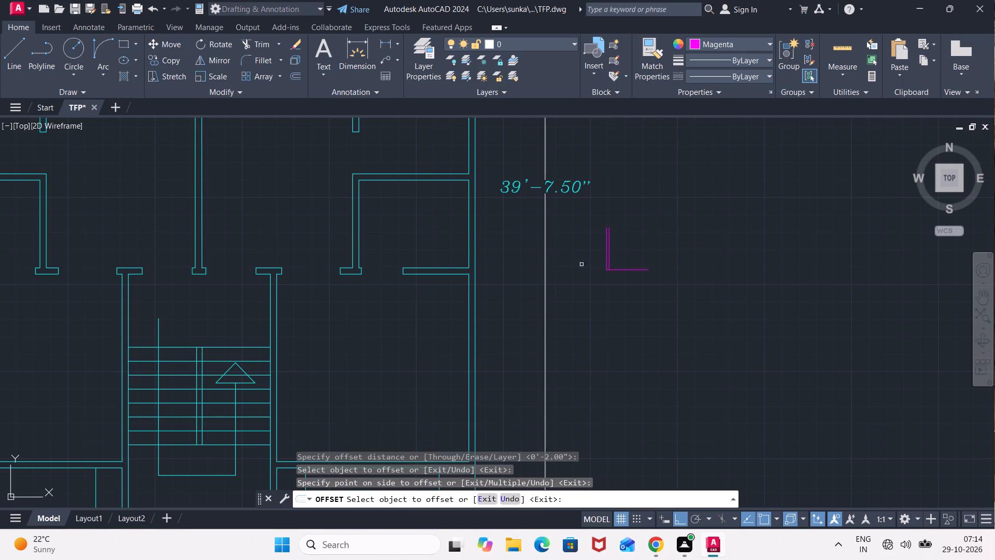
Draw the door's swing arc from the top of its outer vertical line to the free end of its base line.
{"action": "middle_click_drag", "start_coordinate": [413, 341], "coordinate": [494, 373]}
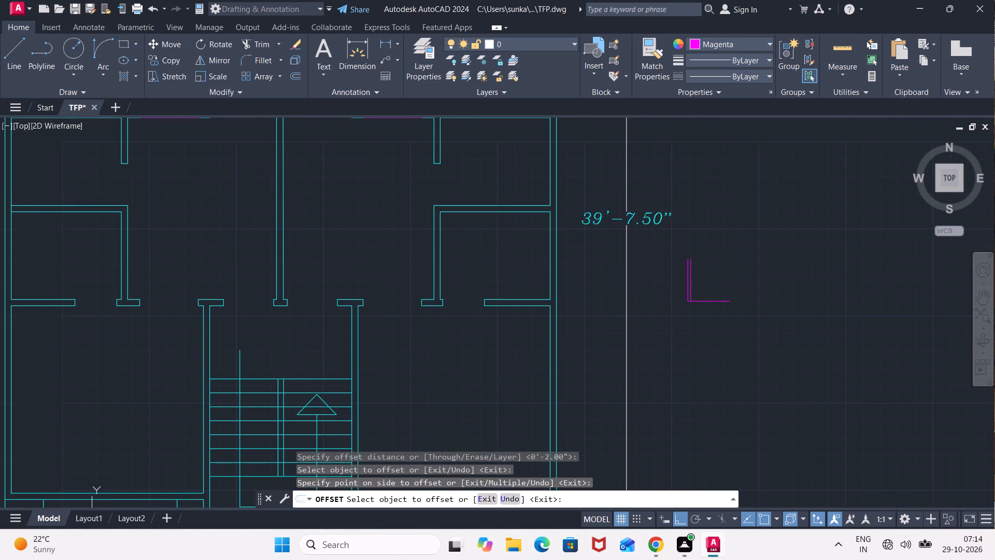
{"action": "left_click", "coordinate": [107, 83]}
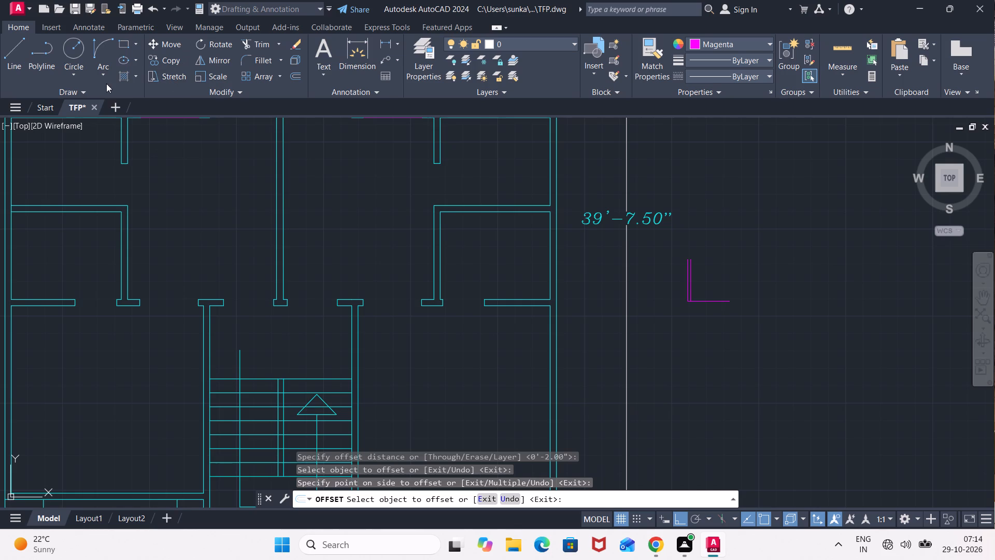
{"action": "left_click", "coordinate": [101, 74]}
{"action": "left_click", "coordinate": [170, 230]}
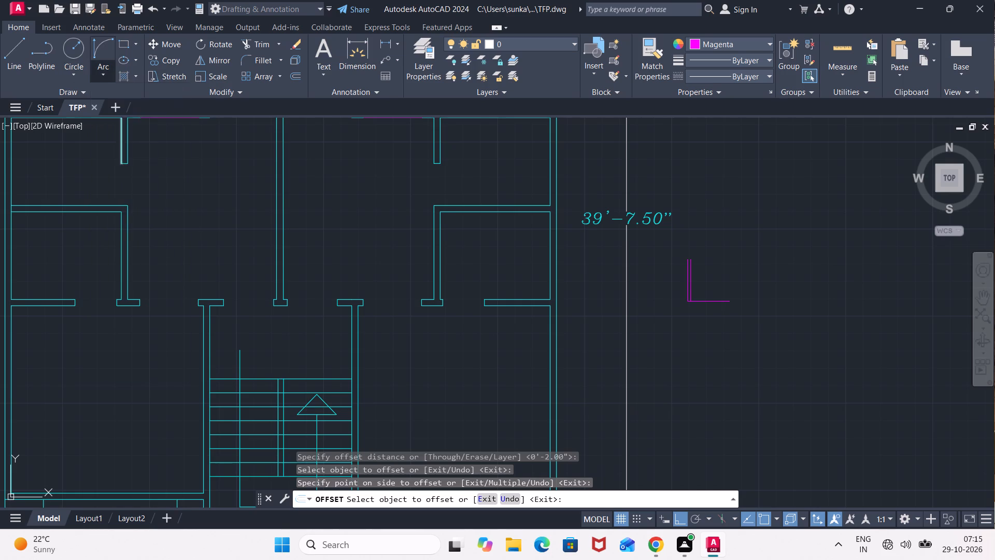
{"action": "left_click", "coordinate": [684, 258]}
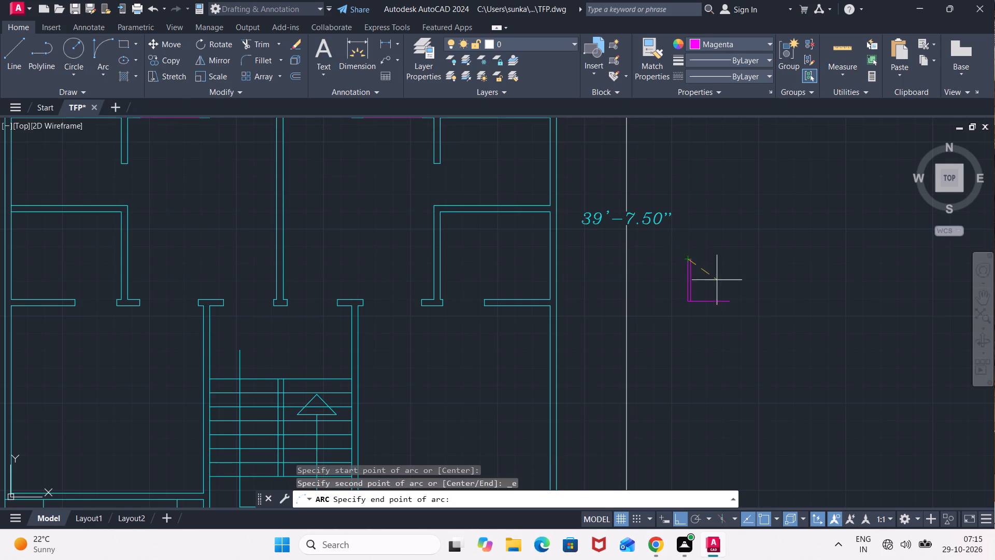
{"action": "left_click", "coordinate": [733, 301]}
{"action": "left_click", "coordinate": [743, 277]}
Trim the stub of the door's inner leaf line that projects above its swing arc.
{"action": "scroll", "coordinate": [655, 251], "scroll_direction": "up", "scroll_amount": 3}
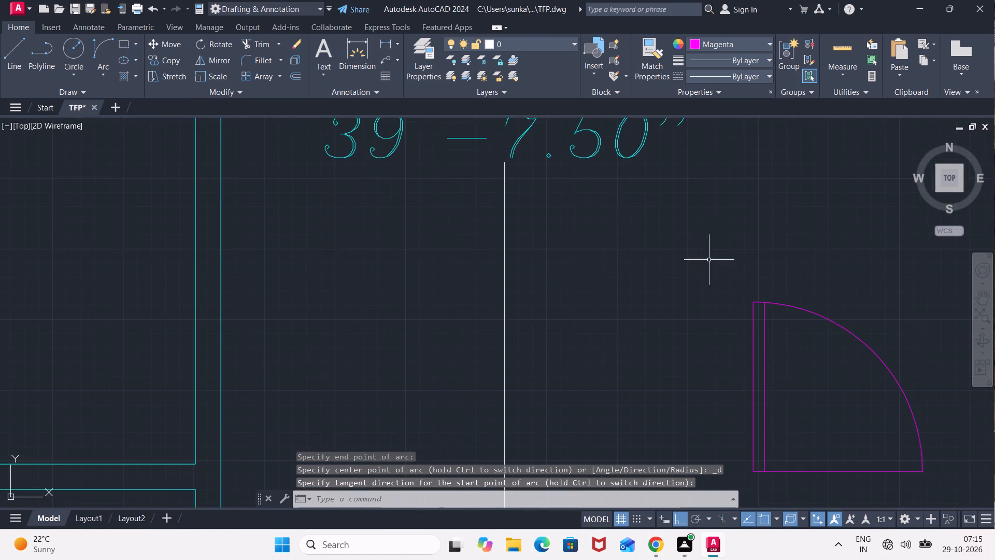
{"action": "scroll", "coordinate": [747, 292], "scroll_direction": "up", "scroll_amount": 2}
{"action": "middle_click_drag", "start_coordinate": [761, 302], "coordinate": [640, 325]}
{"action": "scroll", "coordinate": [644, 336], "scroll_direction": "up", "scroll_amount": 4}
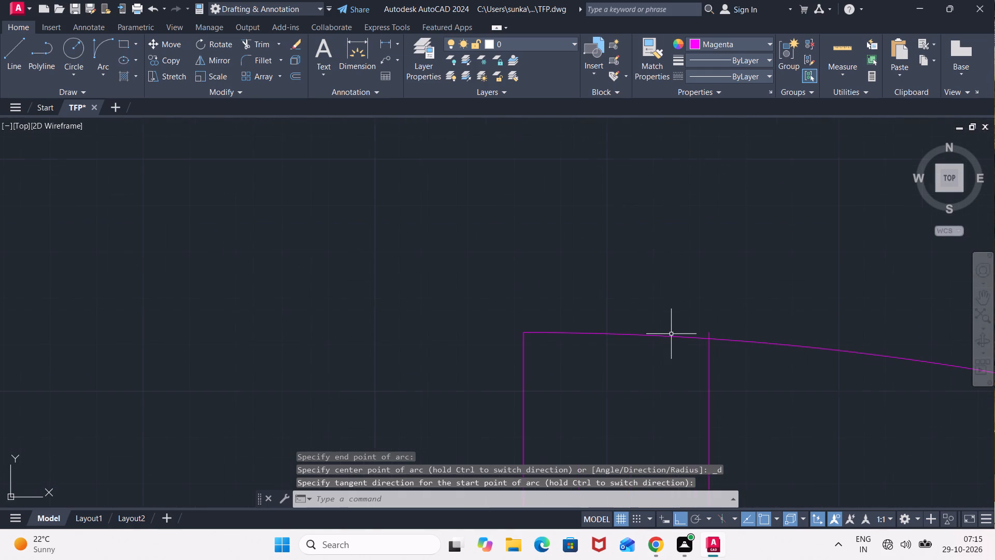
{"action": "key", "text": "Escape"}
{"action": "type", "text": "TR"}
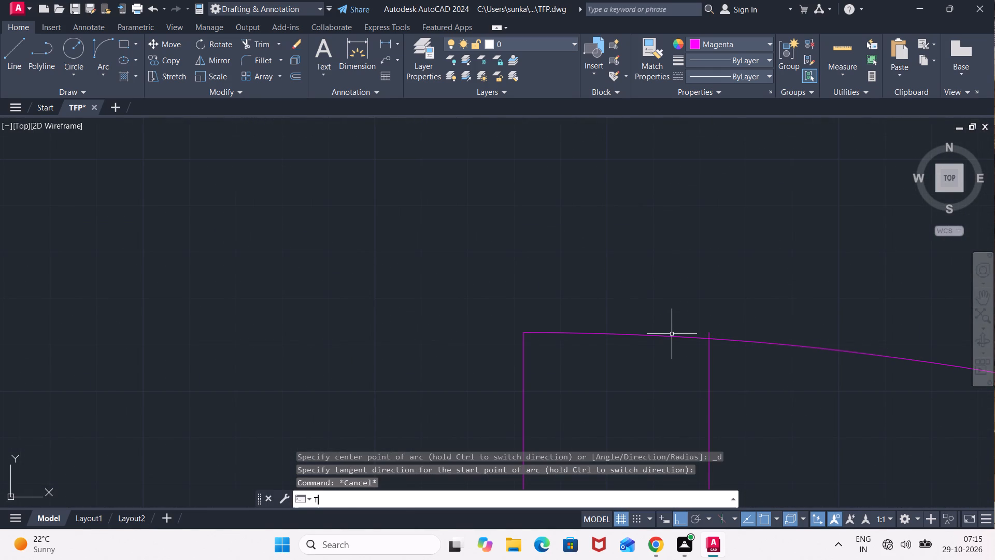
{"action": "key", "text": "Return"}
{"action": "left_click", "coordinate": [707, 333]}
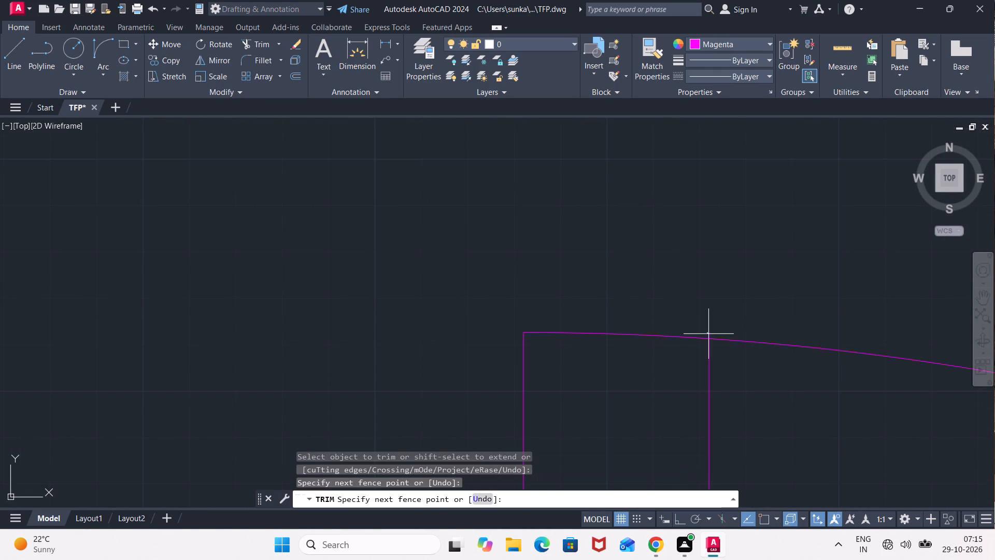
{"action": "left_click", "coordinate": [712, 338]}
{"action": "scroll", "coordinate": [652, 300], "scroll_direction": "down", "scroll_amount": 6}
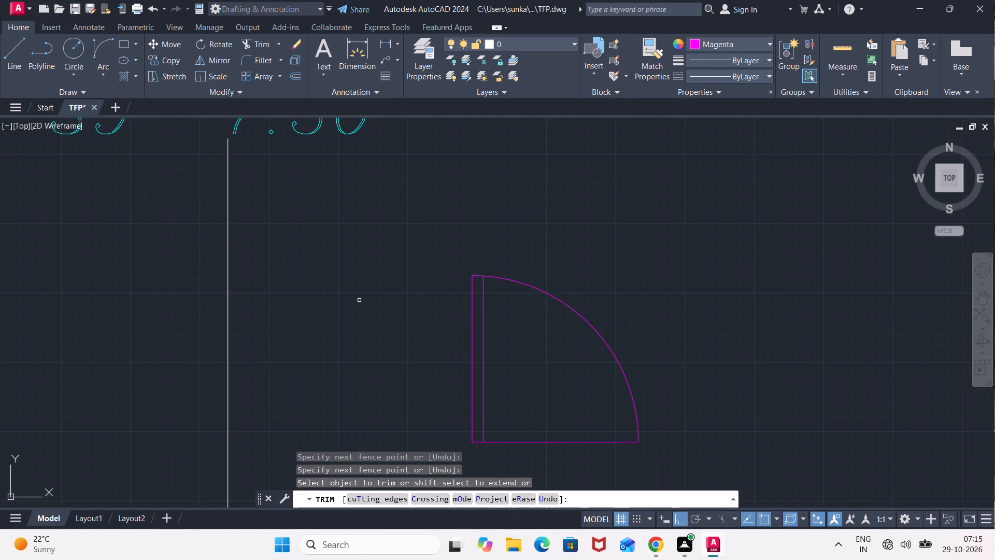
{"action": "key", "text": "Escape"}
Move the 2'6" door by its lower hinge corner to the left jamb's lower corner in the lower small right-hand room's bottom wall opening.
{"action": "scroll", "coordinate": [405, 316], "scroll_direction": "down", "scroll_amount": 1}
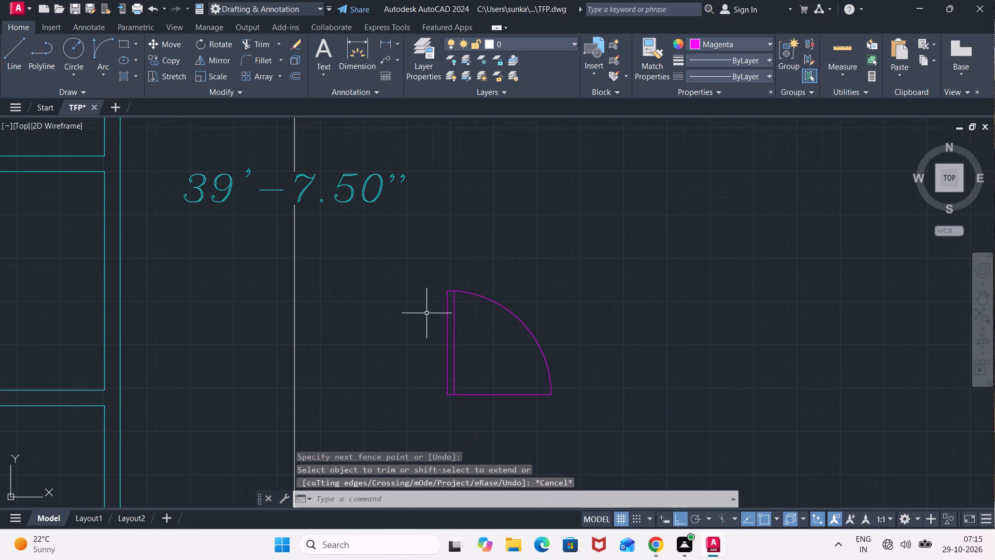
{"action": "left_click", "coordinate": [558, 257]}
{"action": "left_click", "coordinate": [418, 429]}
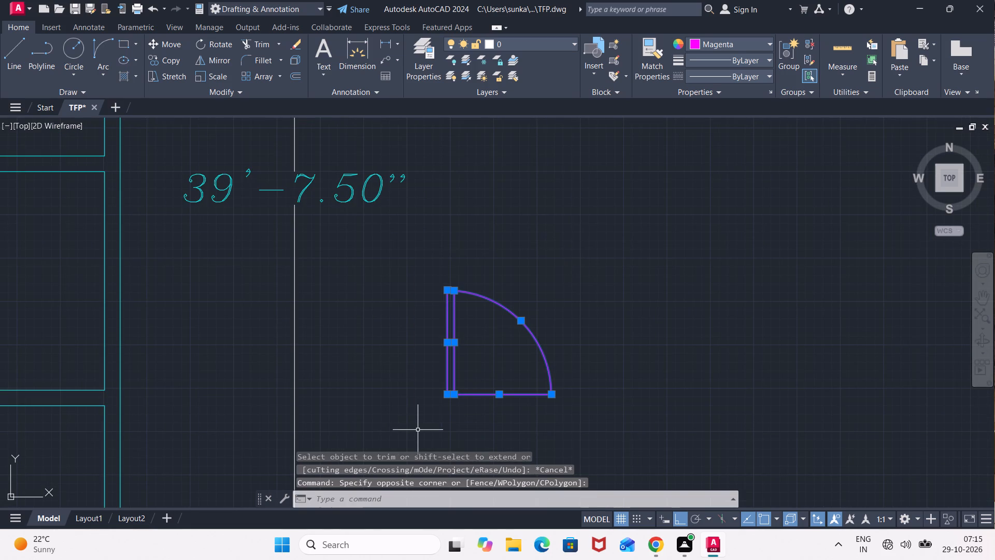
{"action": "key", "text": "m"}
{"action": "key", "text": "Return"}
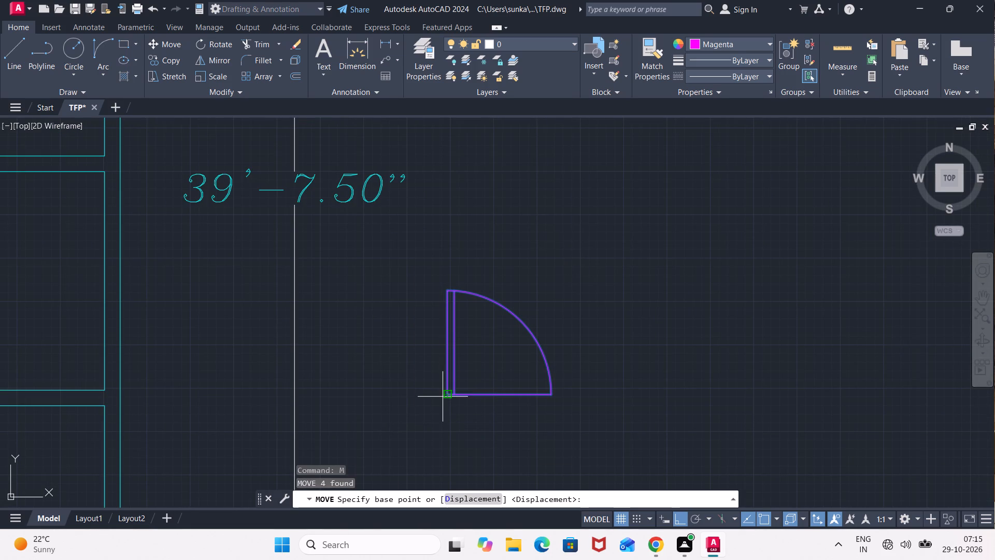
{"action": "left_click", "coordinate": [442, 396]}
{"action": "scroll", "coordinate": [225, 394], "scroll_direction": "down", "scroll_amount": 3}
{"action": "scroll", "coordinate": [141, 394], "scroll_direction": "up", "scroll_amount": 2}
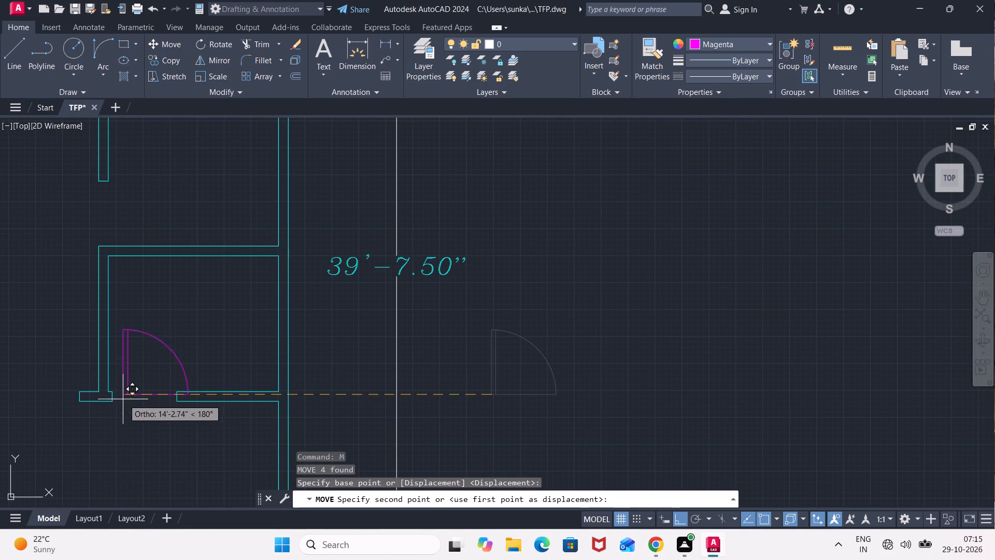
{"action": "scroll", "coordinate": [112, 403], "scroll_direction": "up", "scroll_amount": 2}
{"action": "left_click", "coordinate": [110, 404]}
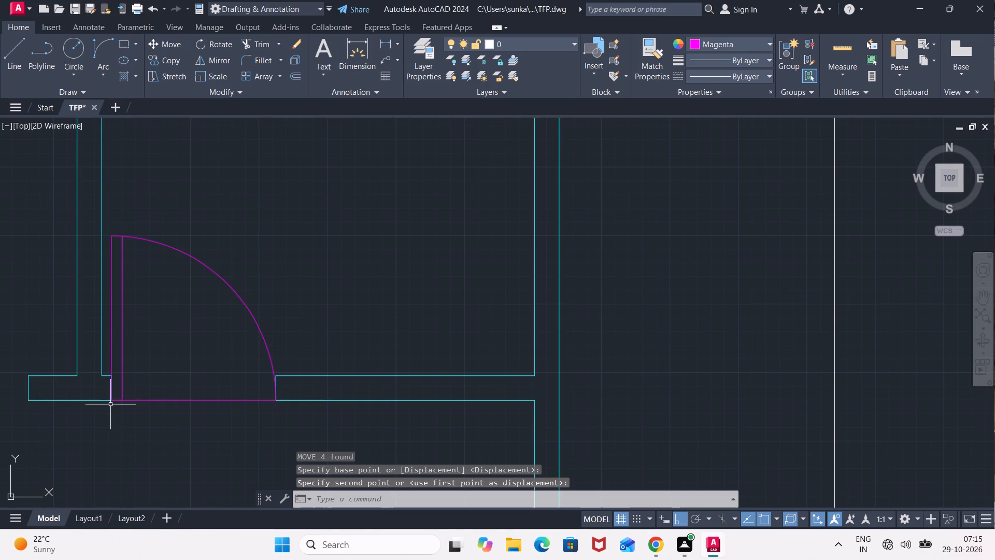
Draw a mirrored L-shaped door outline outside the plan's right side, with a 2'6" vertical going down and a 2'6" base running left.
{"action": "scroll", "coordinate": [294, 363], "scroll_direction": "down", "scroll_amount": 3}
{"action": "middle_click_drag", "start_coordinate": [703, 314], "coordinate": [632, 306]}
{"action": "key", "text": "l"}
{"action": "key", "text": "Return"}
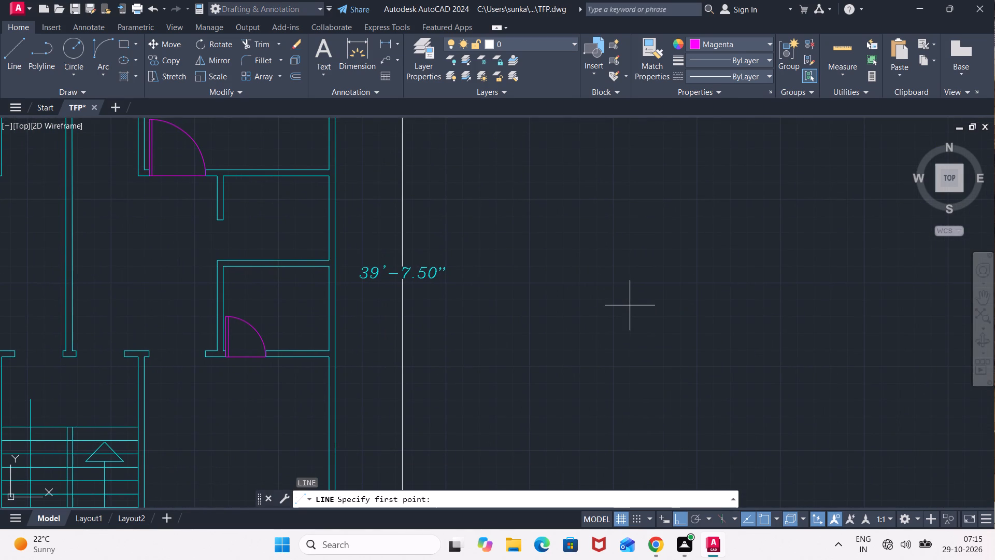
{"action": "left_click", "coordinate": [509, 333]}
{"action": "key", "text": "3"}
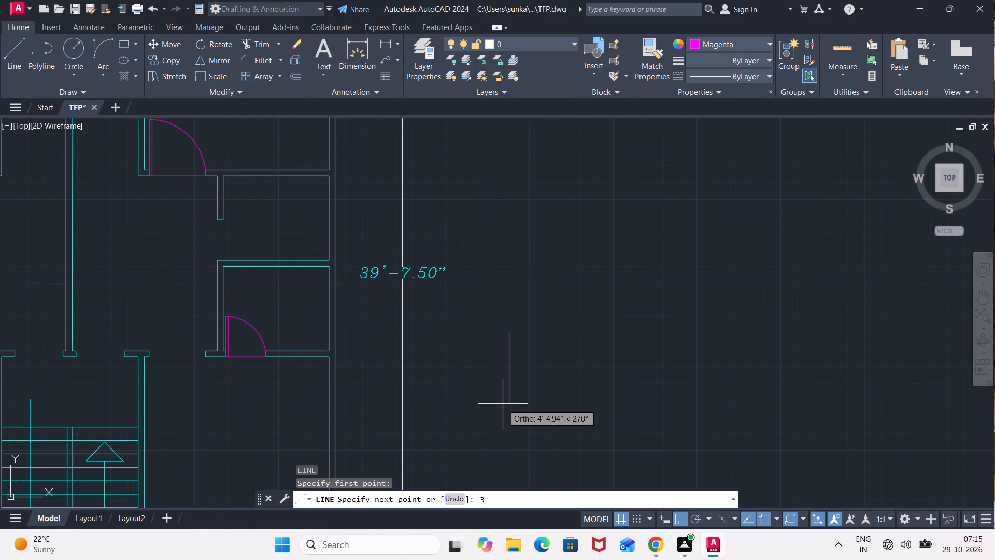
{"action": "key", "text": "BackSpace"}
{"action": "type", "text": "2'6\""}
{"action": "key", "text": "Return"}
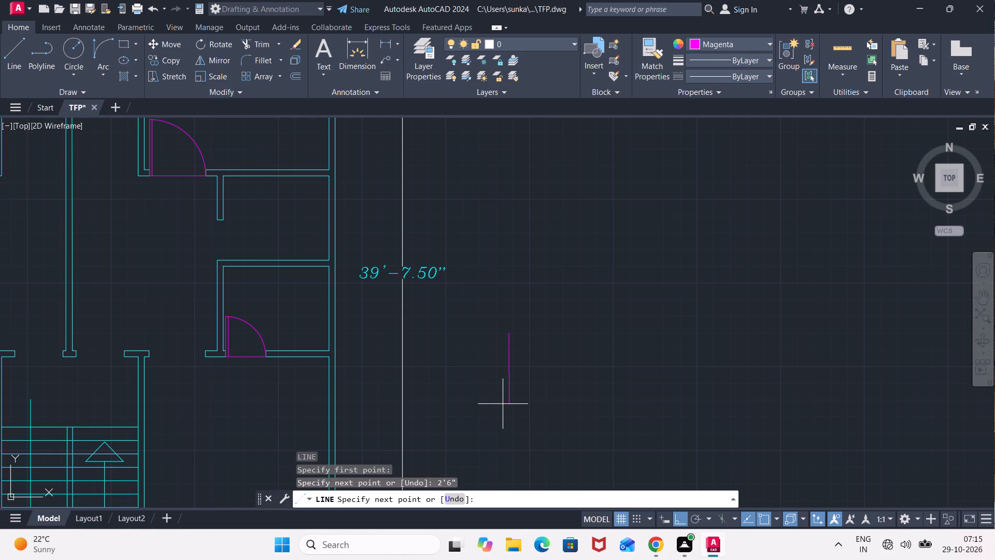
{"action": "type", "text": "2'6\""}
{"action": "key", "text": "Return"}
{"action": "key", "text": "Escape"}
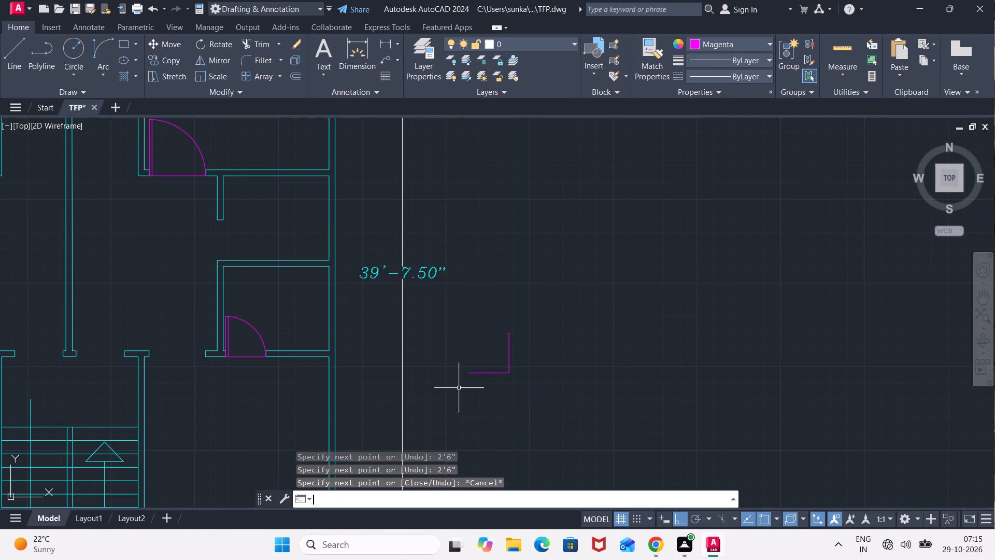
Offset the mirrored door outline's vertical line 2" inward to form the door leaf.
{"action": "key", "text": "o"}
{"action": "key", "text": "Return"}
{"action": "key", "text": "Return"}
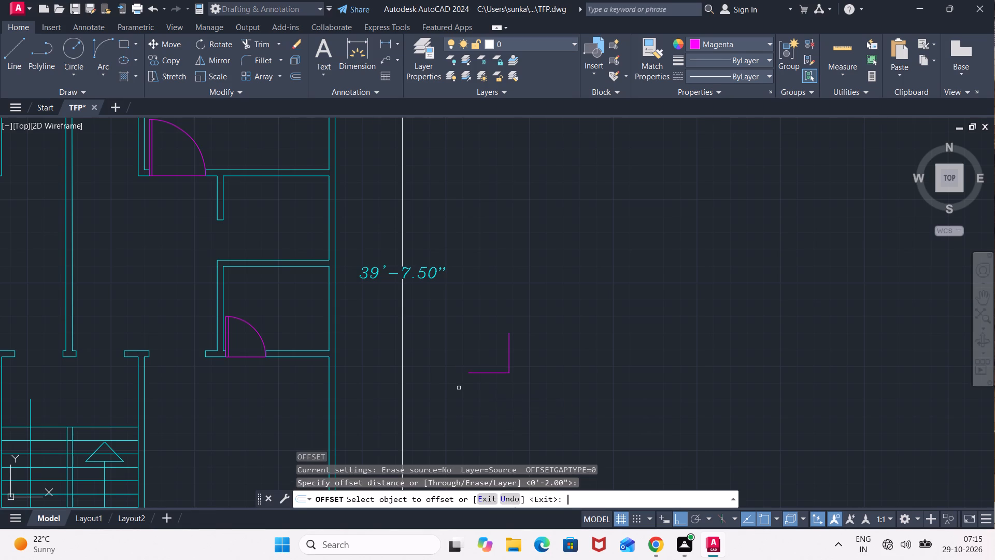
{"action": "left_click", "coordinate": [510, 350]}
{"action": "left_click", "coordinate": [425, 376]}
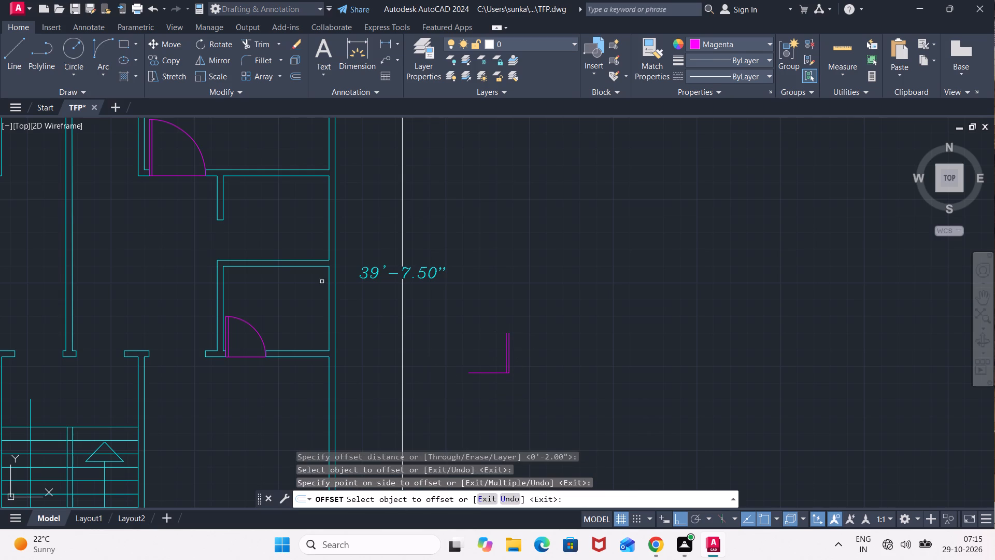
Draw the mirrored door's swing arc from the top of its outer vertical line to the free end of its base line.
{"action": "left_click", "coordinate": [97, 72]}
{"action": "left_click", "coordinate": [155, 233]}
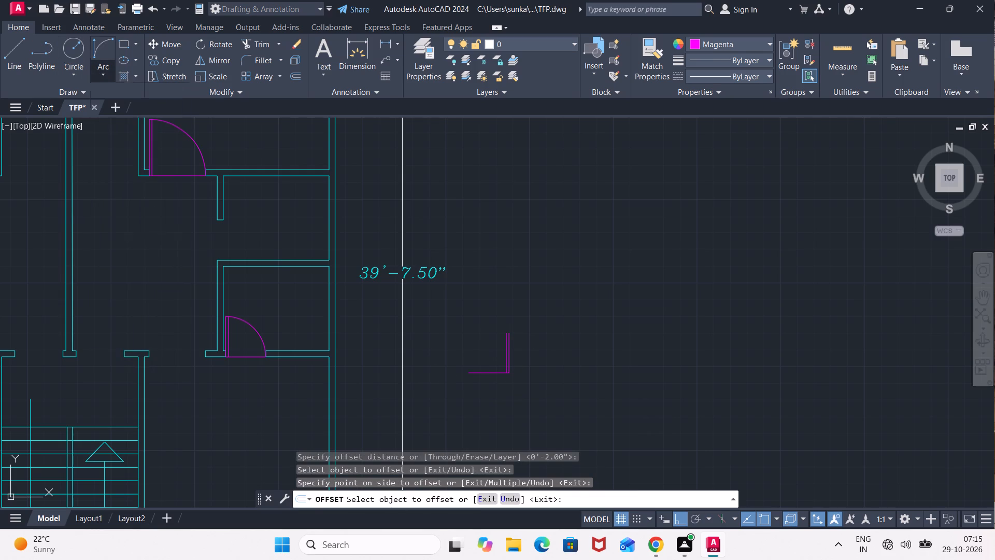
{"action": "scroll", "coordinate": [505, 332], "scroll_direction": "up", "scroll_amount": 2}
{"action": "left_click", "coordinate": [516, 337]}
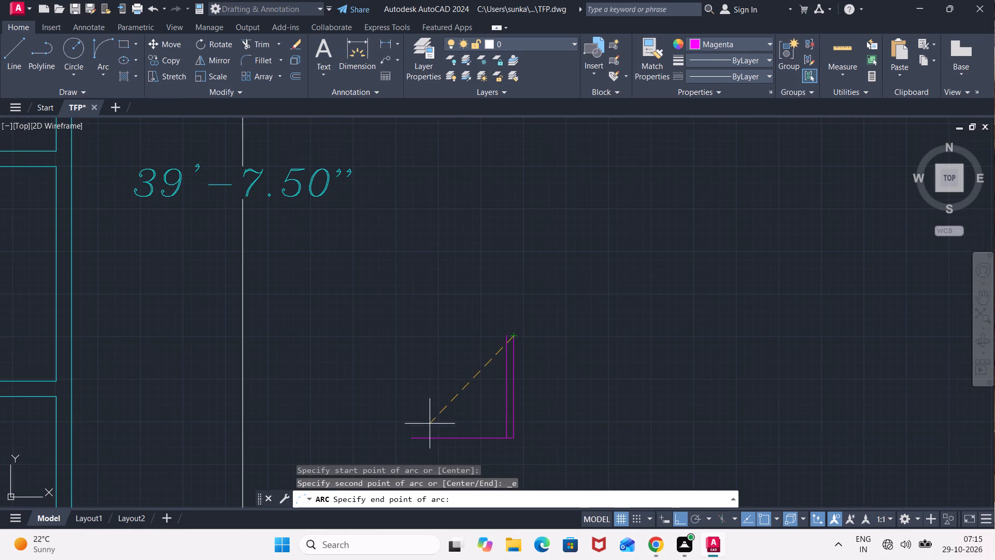
{"action": "left_click", "coordinate": [410, 439]}
{"action": "left_click", "coordinate": [382, 388]}
Trim the stub of the mirrored door's inner leaf line that projects above its swing arc.
{"action": "scroll", "coordinate": [520, 337], "scroll_direction": "up", "scroll_amount": 2}
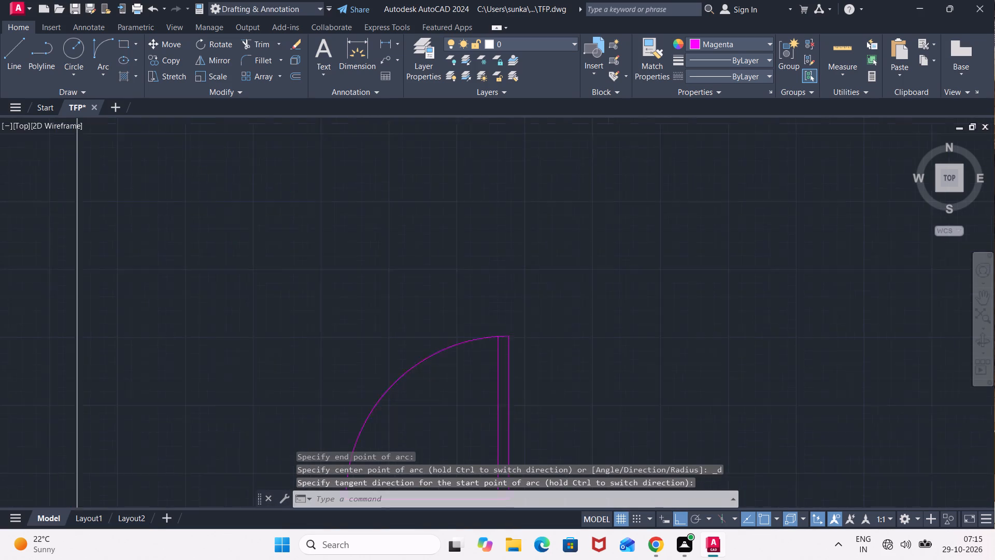
{"action": "scroll", "coordinate": [520, 337], "scroll_direction": "up", "scroll_amount": 1}
{"action": "scroll", "coordinate": [448, 349], "scroll_direction": "up", "scroll_amount": 3}
{"action": "scroll", "coordinate": [480, 320], "scroll_direction": "up", "scroll_amount": 2}
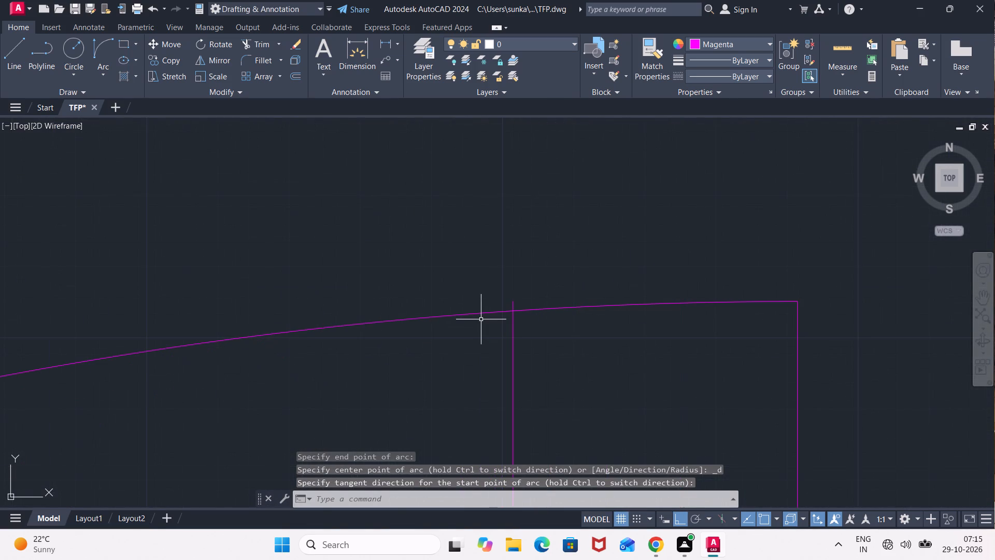
{"action": "key", "text": "Escape"}
{"action": "type", "text": "TR"}
{"action": "key", "text": "Return"}
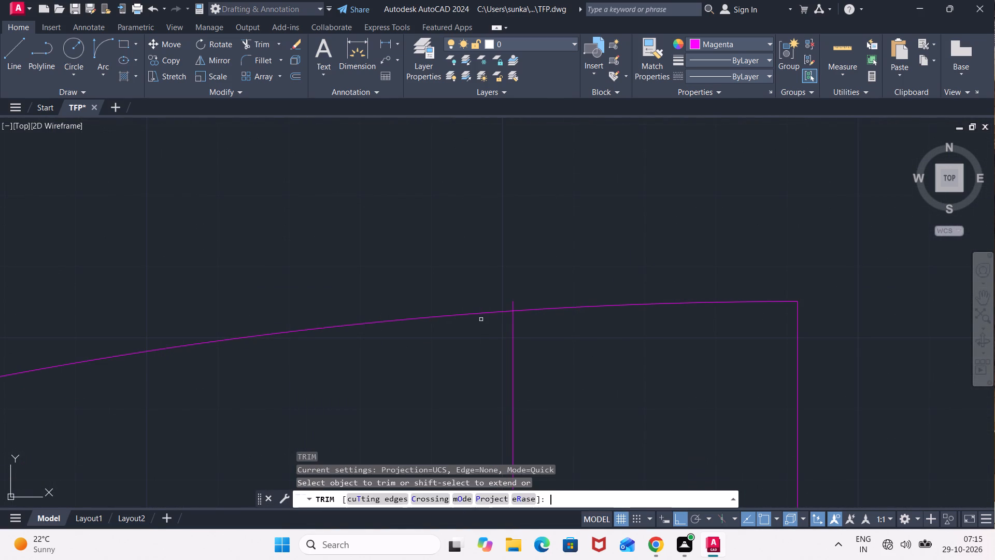
{"action": "left_click", "coordinate": [513, 306]}
{"action": "scroll", "coordinate": [497, 235], "scroll_direction": "down", "scroll_amount": 10}
{"action": "key", "text": "Escape"}
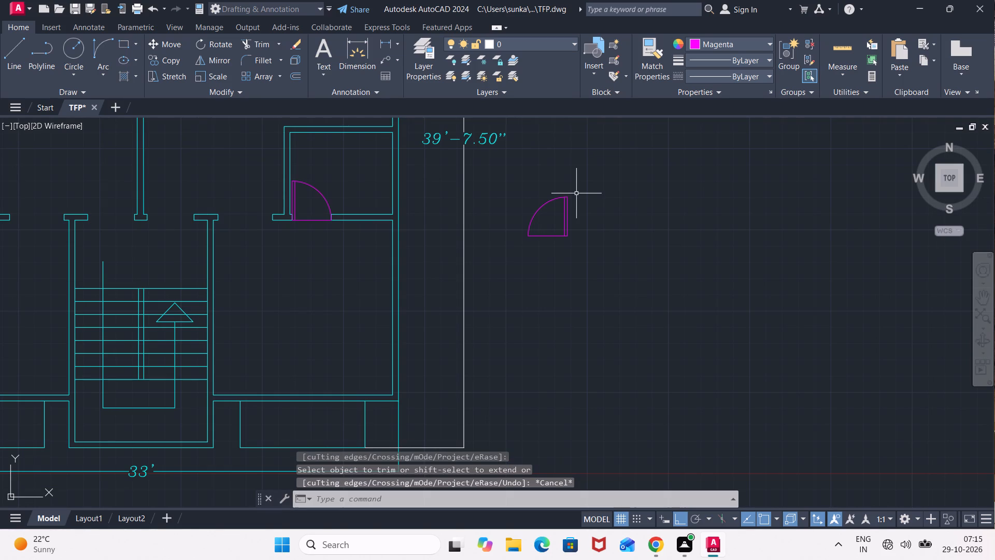
Move the mirrored 2'6" door by its lower hinge corner to the right jamb's lower corner in the lower small left-hand room's bottom wall opening.
{"action": "left_click", "coordinate": [578, 190]}
{"action": "left_click", "coordinate": [510, 272]}
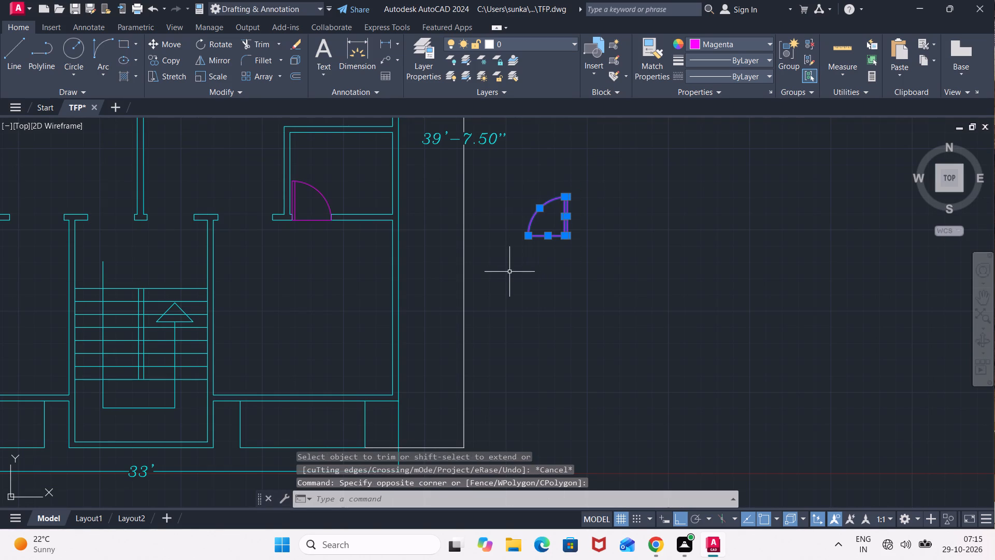
{"action": "key", "text": "m"}
{"action": "key", "text": "Return"}
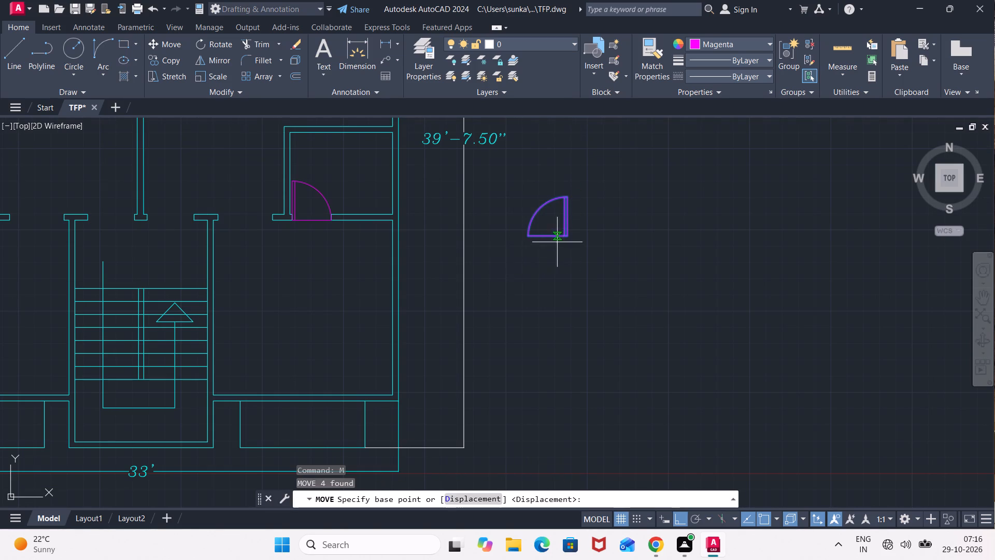
{"action": "scroll", "coordinate": [562, 240], "scroll_direction": "up", "scroll_amount": 3}
{"action": "left_click", "coordinate": [582, 225]}
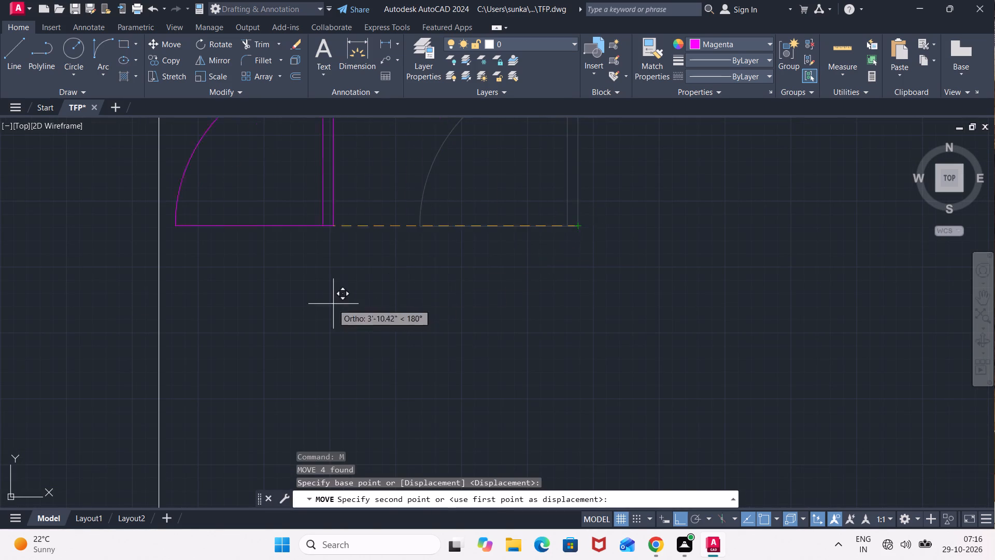
{"action": "scroll", "coordinate": [304, 313], "scroll_direction": "down", "scroll_amount": 3}
{"action": "middle_click_drag", "start_coordinate": [110, 304], "coordinate": [376, 275]}
{"action": "middle_click_drag", "start_coordinate": [106, 287], "coordinate": [137, 279]}
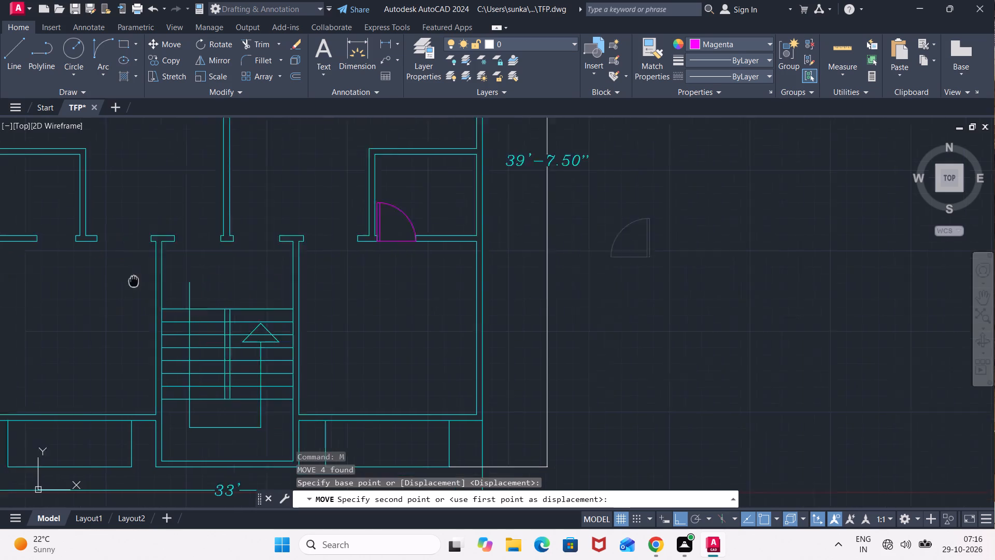
{"action": "middle_click_drag", "start_coordinate": [137, 279], "coordinate": [268, 258]}
{"action": "scroll", "coordinate": [206, 225], "scroll_direction": "up", "scroll_amount": 2}
{"action": "left_click", "coordinate": [215, 208]}
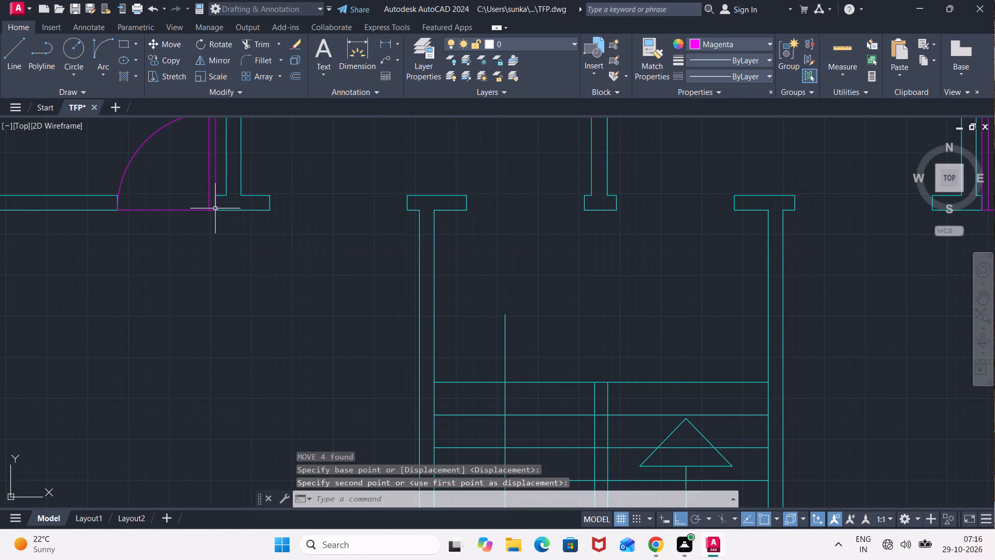
Draw an L-shaped door outline outside the plan's right side, with a 3'6" top line running left and a 3'6" vertical going down.
{"action": "scroll", "coordinate": [320, 243], "scroll_direction": "down", "scroll_amount": 2}
{"action": "scroll", "coordinate": [474, 239], "scroll_direction": "down", "scroll_amount": 2}
{"action": "middle_click_drag", "start_coordinate": [537, 256], "coordinate": [535, 256]}
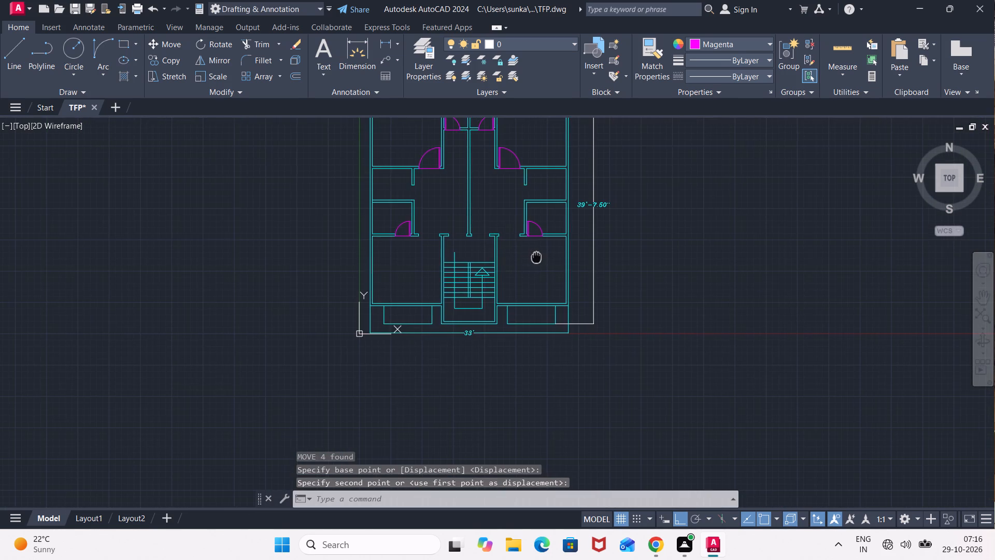
{"action": "middle_click_drag", "start_coordinate": [535, 256], "coordinate": [349, 292]}
{"action": "key", "text": "l"}
{"action": "key", "text": "Return"}
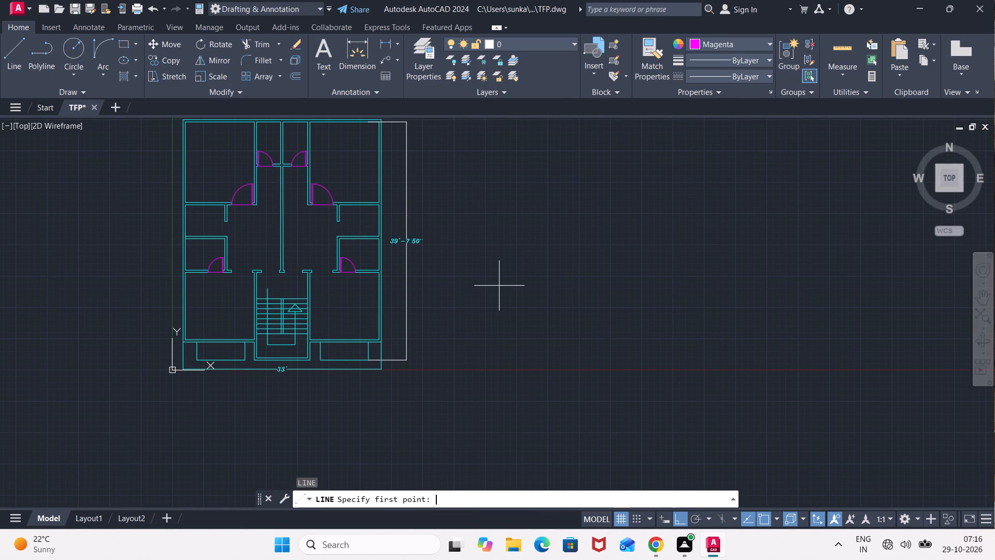
{"action": "left_click", "coordinate": [559, 256]}
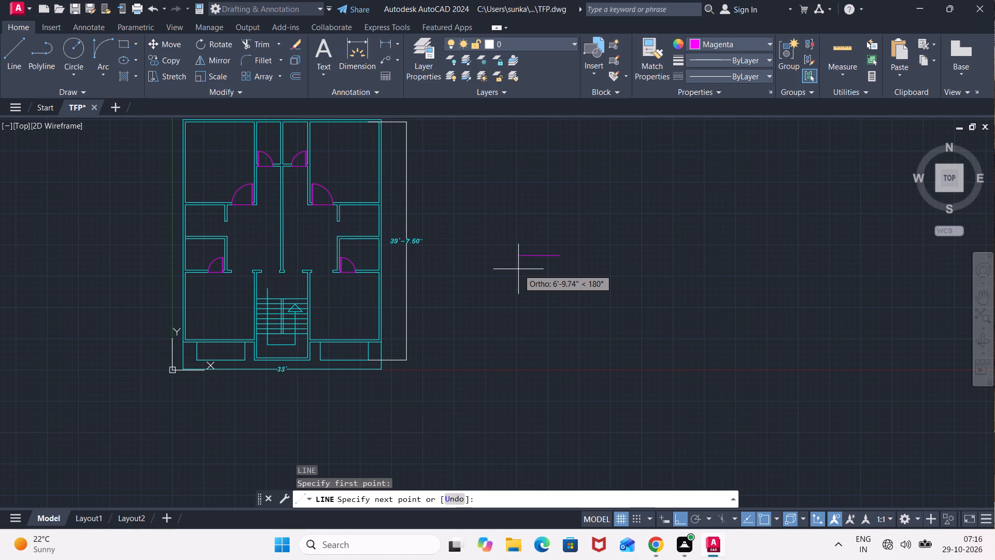
{"action": "type", "text": "3'6"}
{"action": "key", "text": "shift+quotedbl"}
{"action": "key", "text": "Return"}
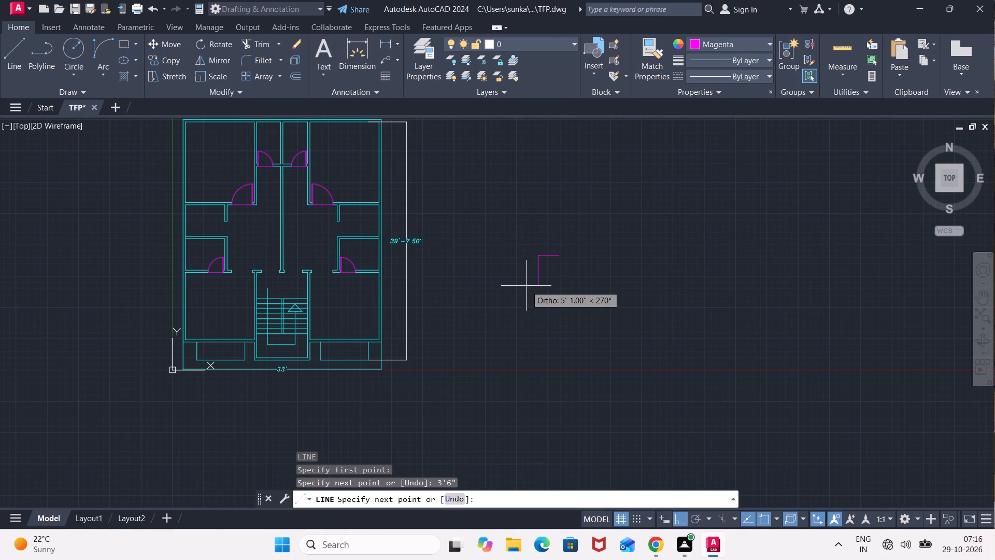
{"action": "type", "text": "3'6\""}
{"action": "key", "text": "Return"}
{"action": "key", "text": "Escape"}
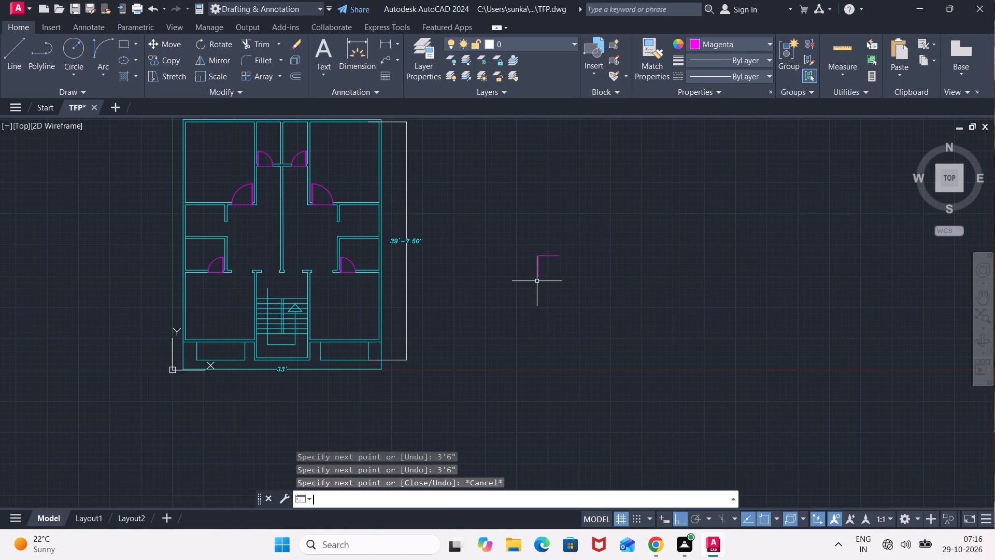
Draw a mirrored door outline just left of the first, with a 3'6" vertical going up and a 3'6" top line running left.
{"action": "key", "text": "l"}
{"action": "key", "text": "Return"}
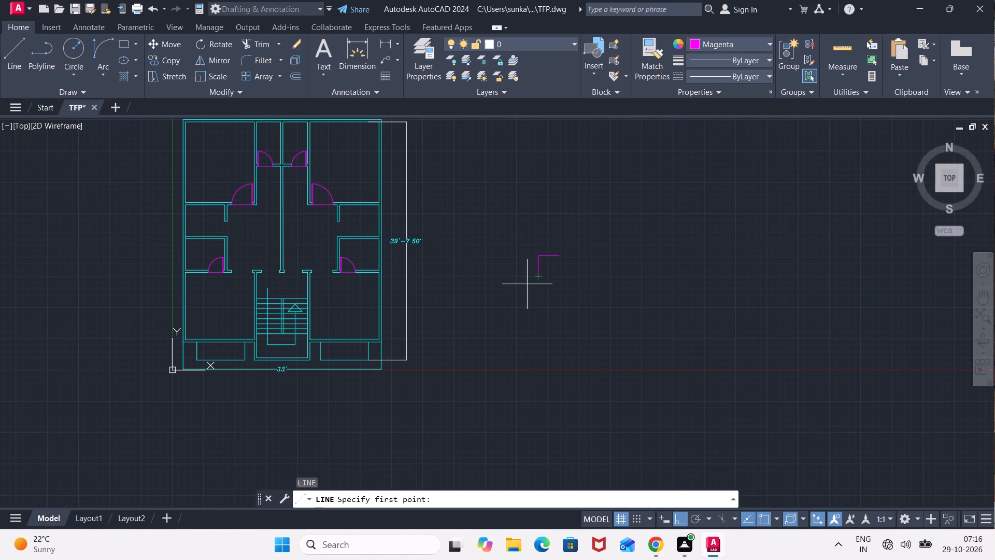
{"action": "left_click", "coordinate": [525, 275]}
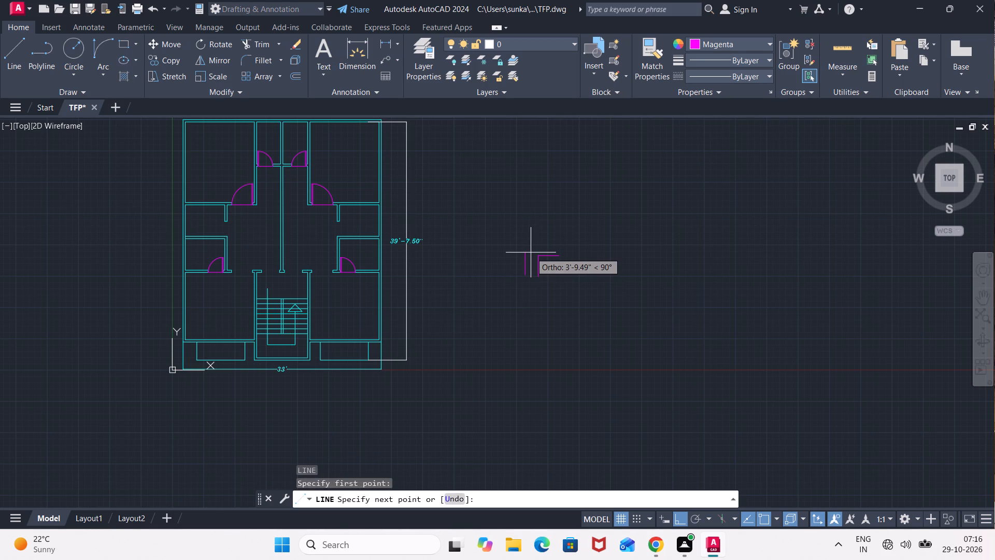
{"action": "type", "text": "3'6\""}
{"action": "key", "text": "Return"}
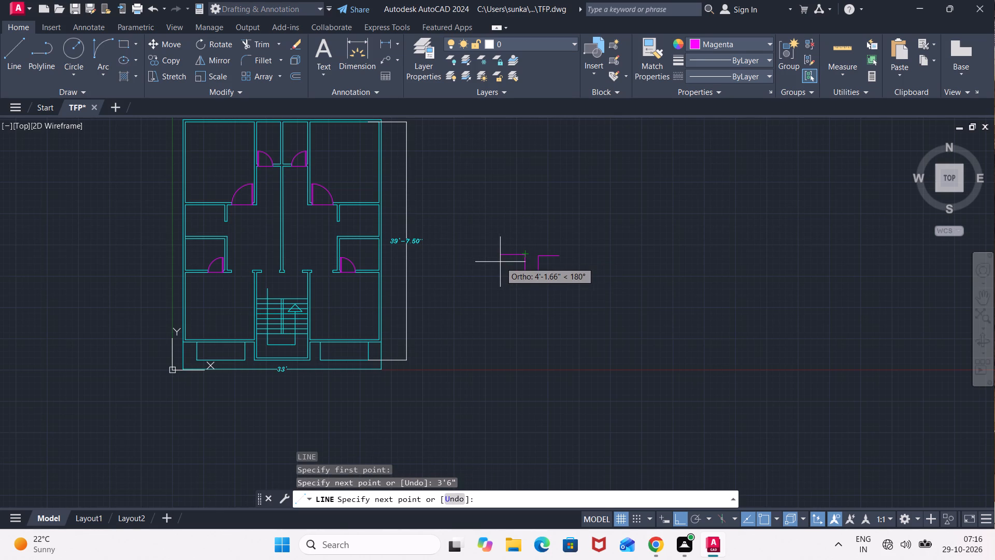
{"action": "type", "text": "3'6\""}
{"action": "key", "text": "Return"}
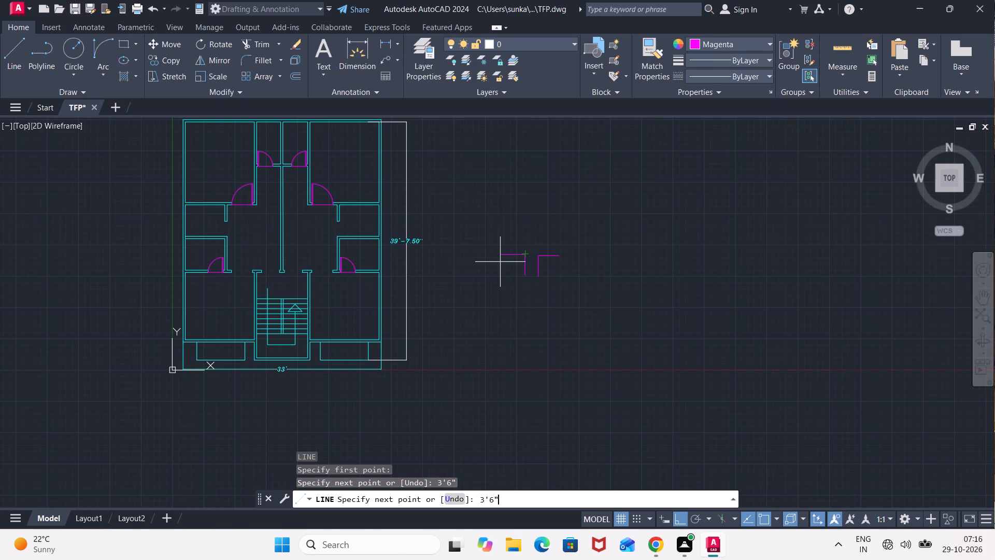
{"action": "key", "text": "Escape"}
Offset the vertical lines of both 3'6" door outlines 2" inward to form the door leaves.
{"action": "key", "text": "o"}
{"action": "key", "text": "Return"}
{"action": "key", "text": "Return"}
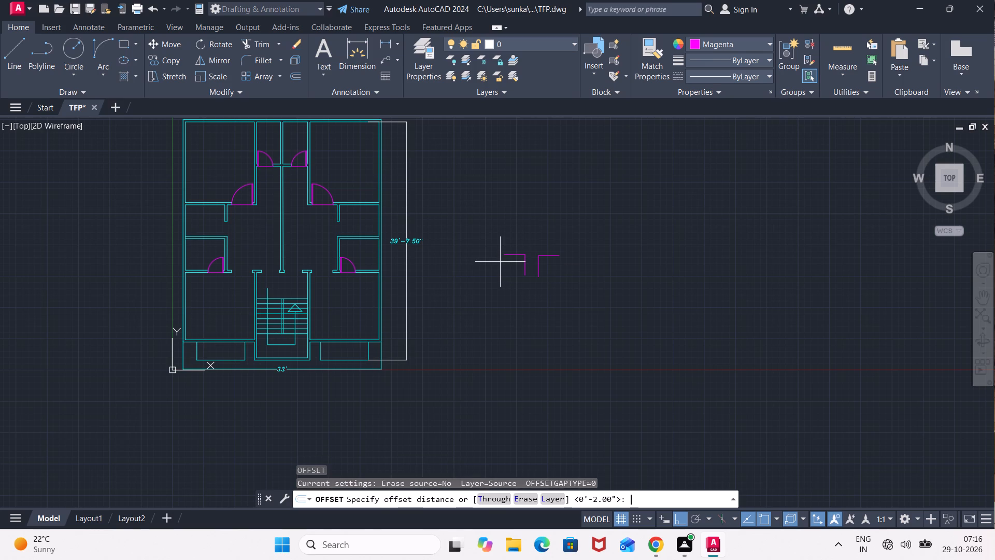
{"action": "scroll", "coordinate": [542, 251], "scroll_direction": "up", "scroll_amount": 3}
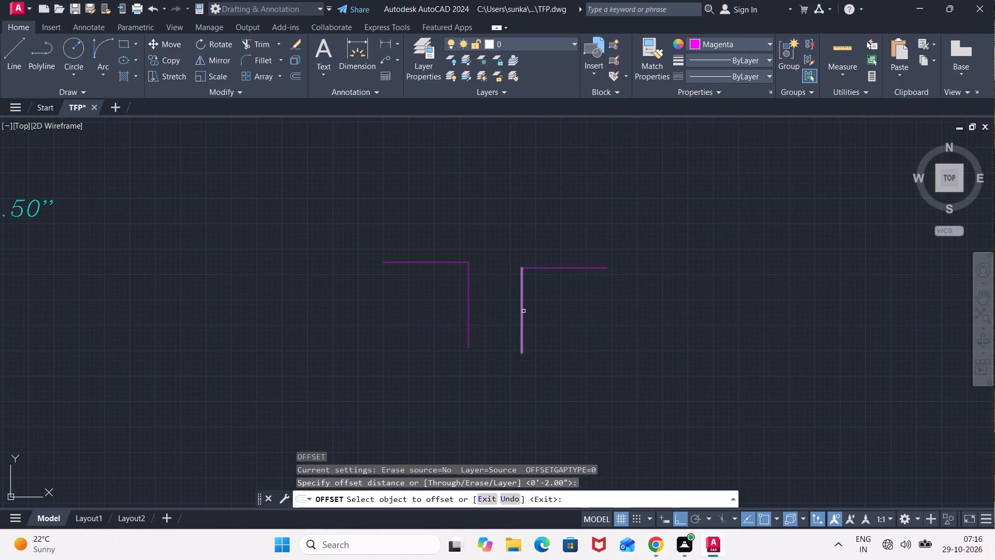
{"action": "left_click", "coordinate": [520, 314]}
{"action": "left_click", "coordinate": [557, 294]}
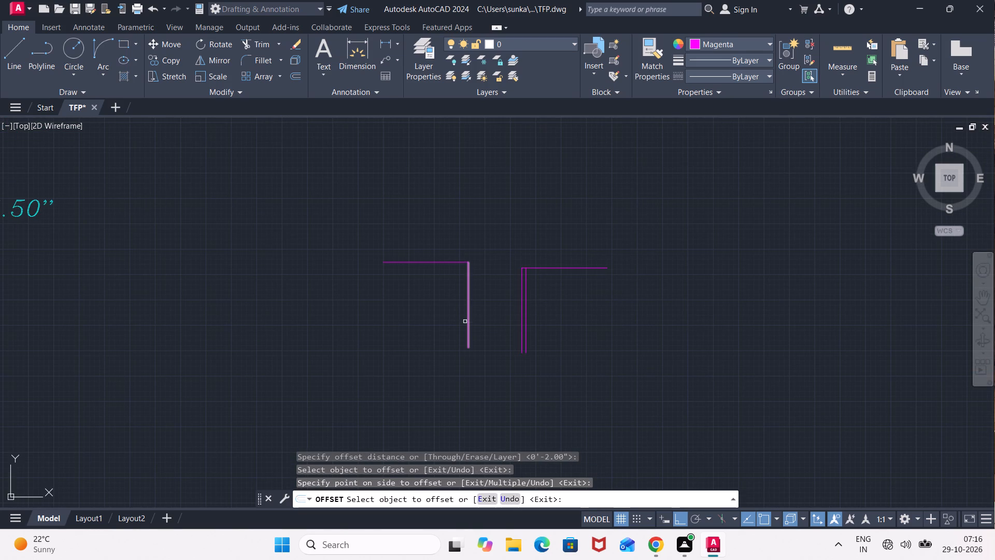
{"action": "left_click", "coordinate": [470, 319]}
{"action": "left_click", "coordinate": [425, 330]}
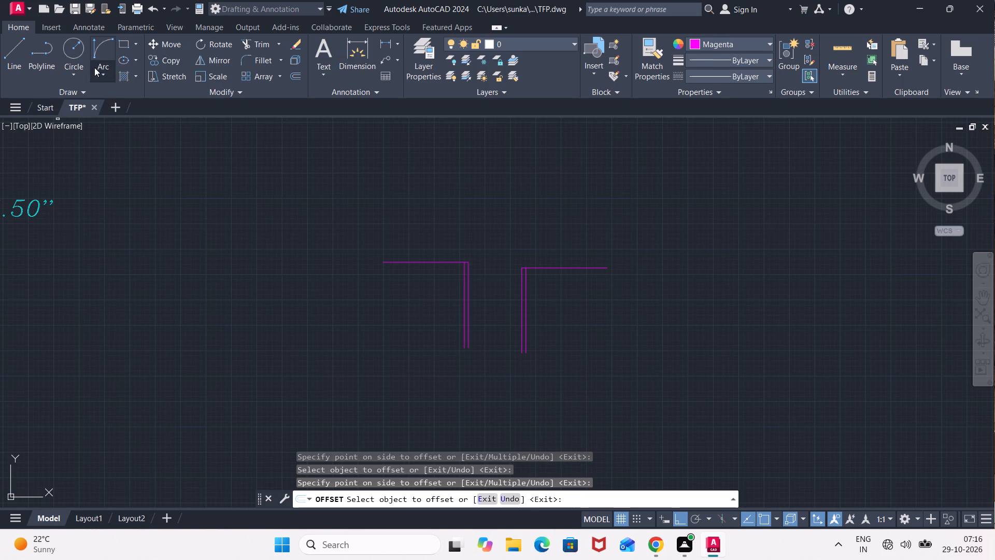
Draw the left 3'6" door's swing arc from the bottom of its outer vertical line to the free end of its top line.
{"action": "left_click", "coordinate": [95, 67]}
{"action": "left_click", "coordinate": [170, 233]}
{"action": "scroll", "coordinate": [446, 345], "scroll_direction": "up", "scroll_amount": 1}
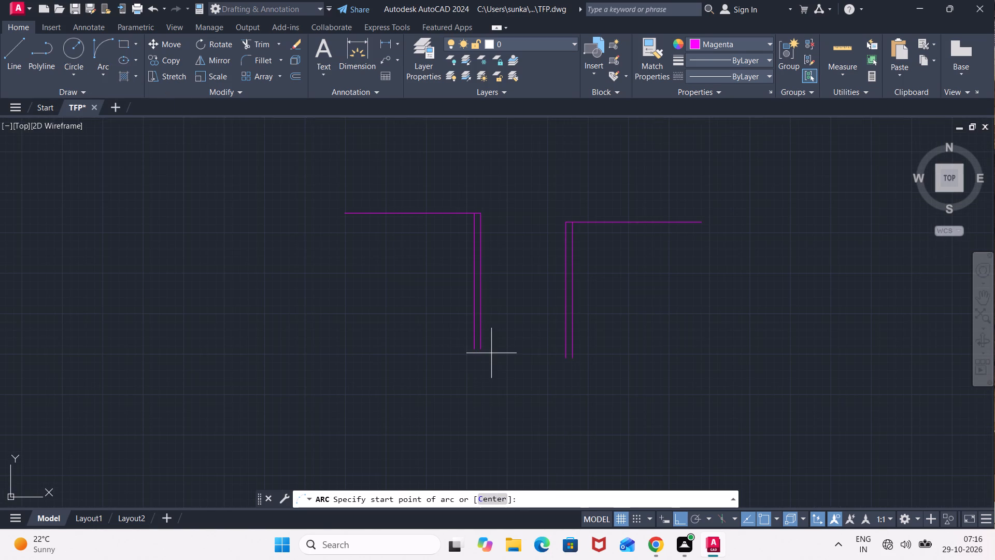
{"action": "left_click", "coordinate": [481, 356]}
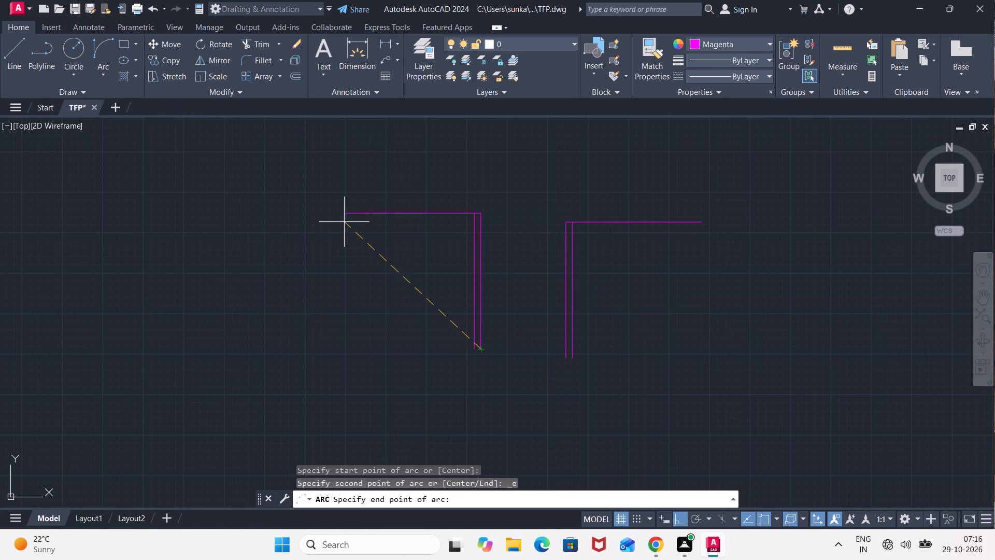
{"action": "left_click", "coordinate": [345, 214]}
{"action": "left_click", "coordinate": [293, 250]}
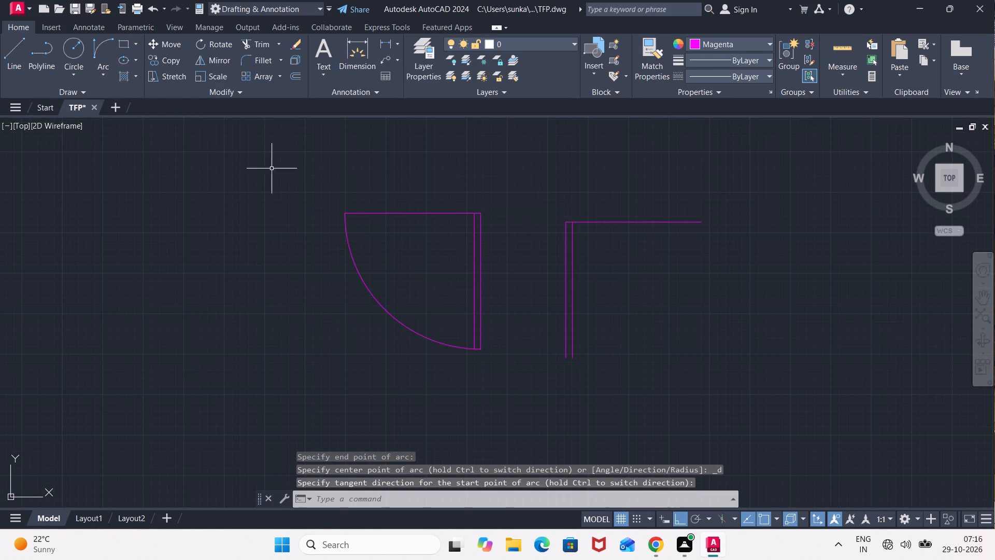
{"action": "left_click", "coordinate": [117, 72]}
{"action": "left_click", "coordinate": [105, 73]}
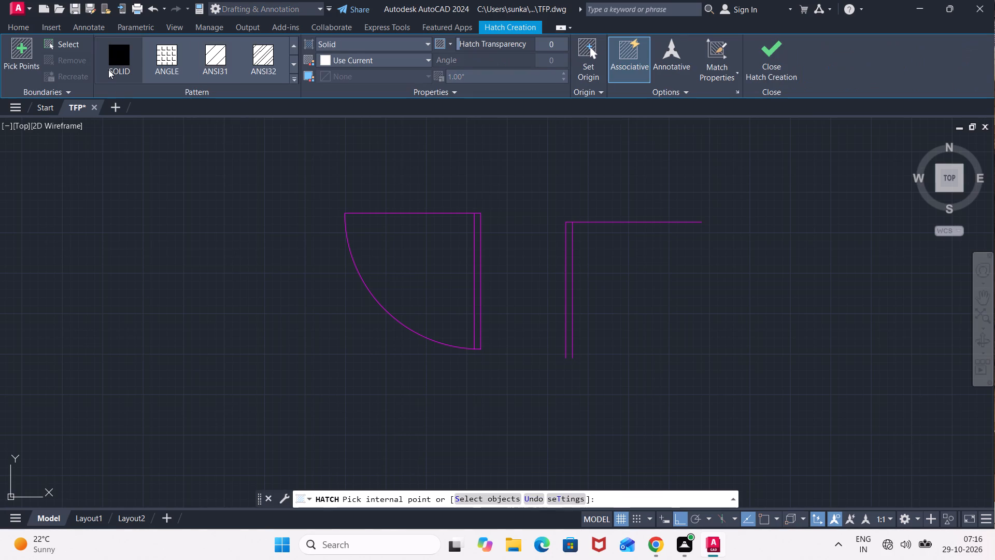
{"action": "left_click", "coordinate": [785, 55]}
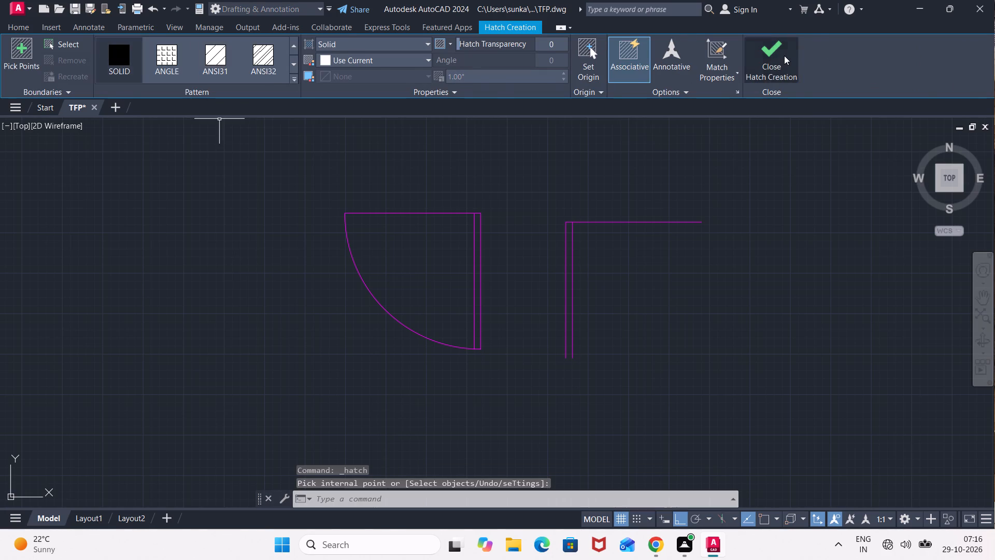
Draw the right 3'6" door's swing arc from the bottom of its outer vertical line to the free end of its top line.
{"action": "left_click", "coordinate": [105, 70]}
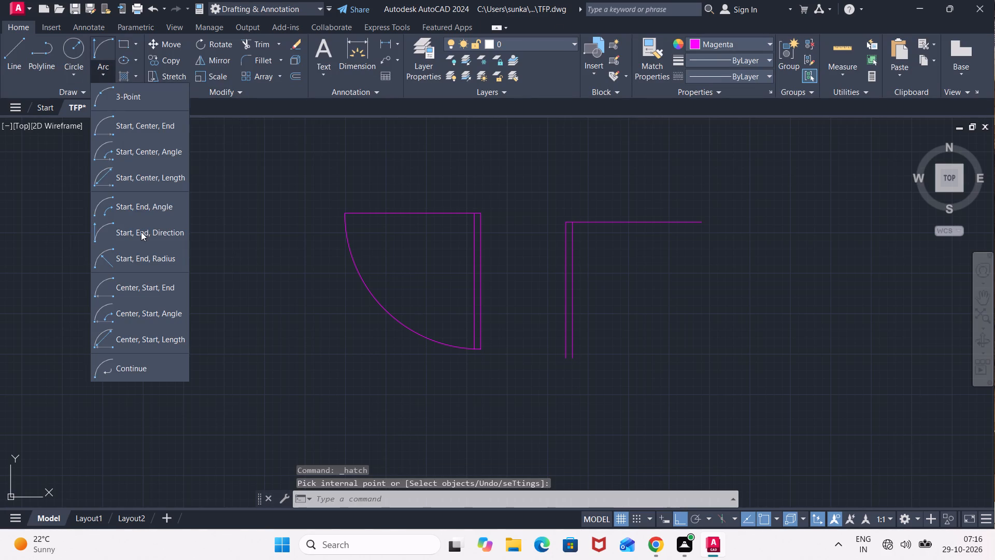
{"action": "left_click", "coordinate": [141, 232]}
{"action": "left_click", "coordinate": [566, 354]}
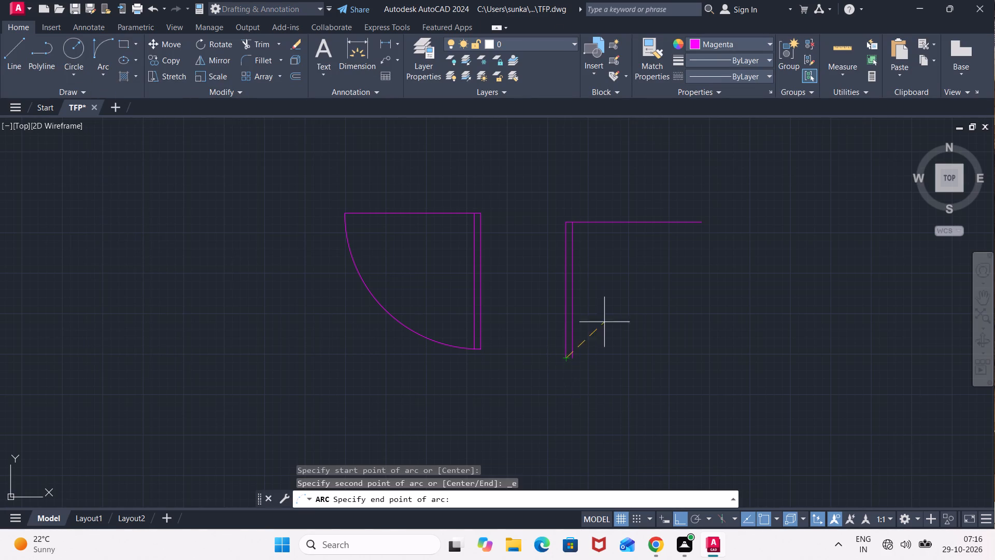
{"action": "left_click", "coordinate": [698, 221]}
{"action": "left_click", "coordinate": [710, 312]}
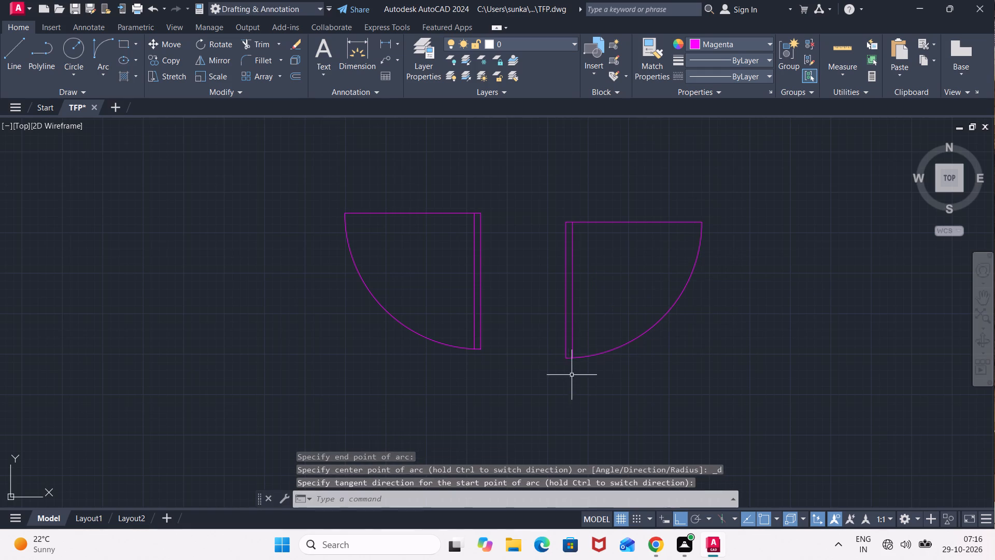
Trim the ends of both 3'6" doors' inner leaf lines that project below their swing arcs.
{"action": "scroll", "coordinate": [567, 377], "scroll_direction": "up", "scroll_amount": 5}
{"action": "middle_click", "coordinate": [575, 335]}
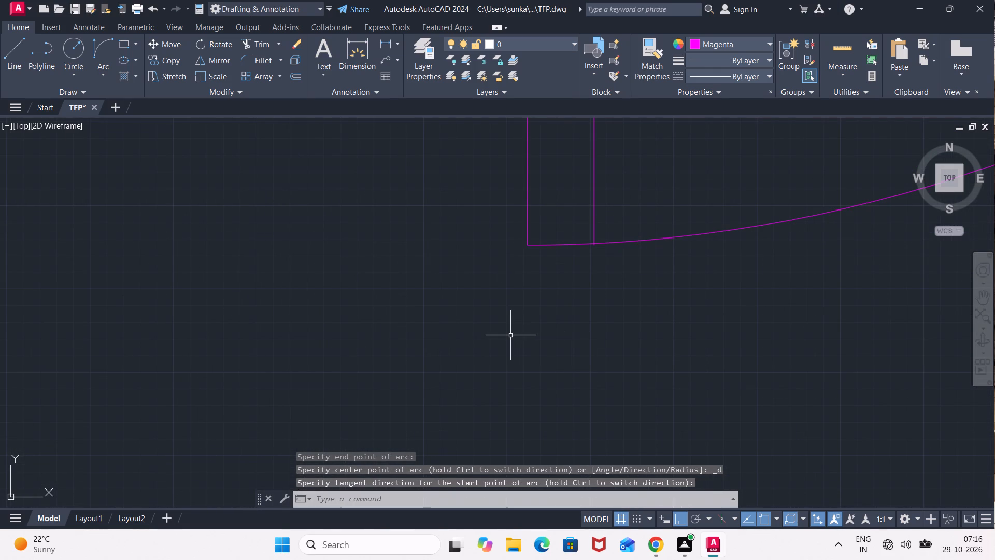
{"action": "type", "text": "TR"}
{"action": "key", "text": "Return"}
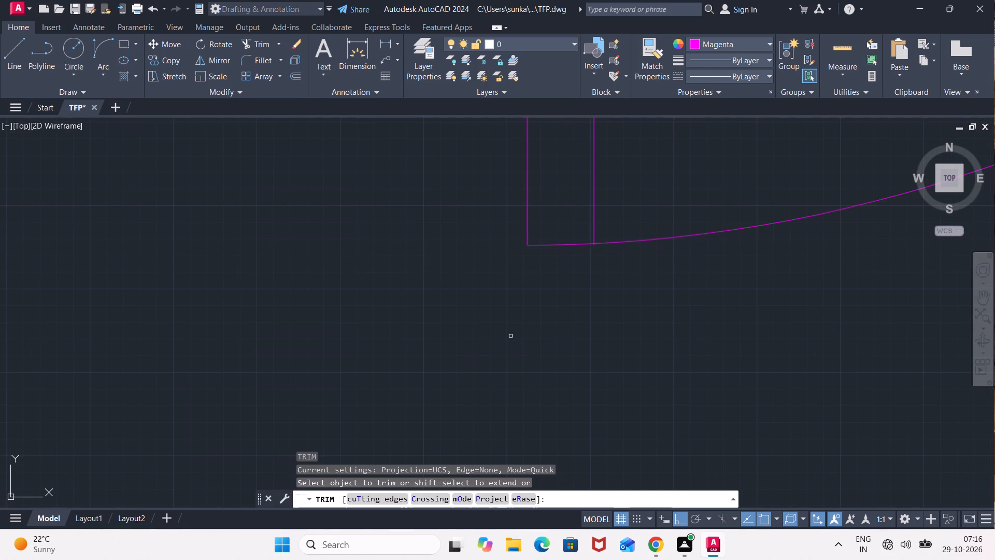
{"action": "scroll", "coordinate": [568, 282], "scroll_direction": "up", "scroll_amount": 3}
{"action": "left_click", "coordinate": [635, 178]}
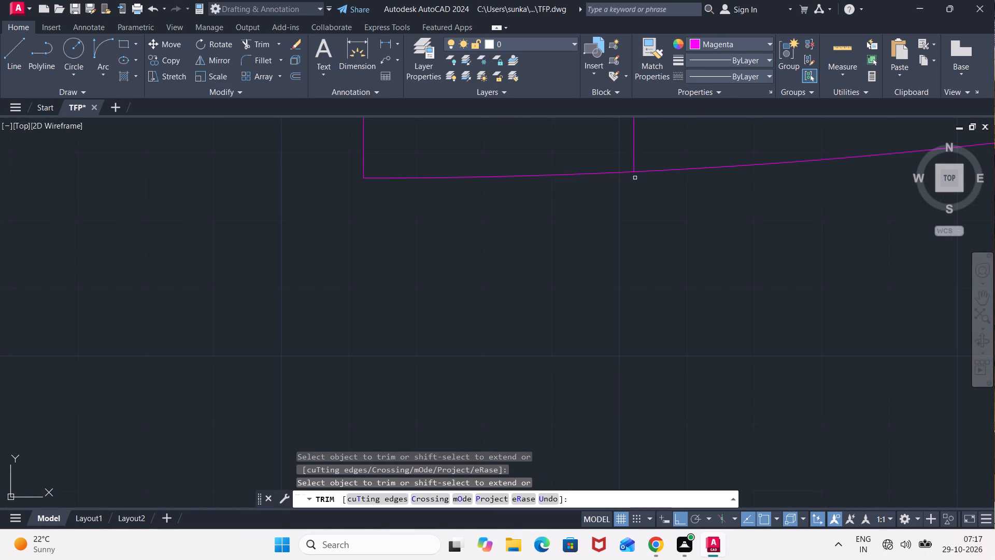
{"action": "scroll", "coordinate": [241, 313], "scroll_direction": "down", "scroll_amount": 4}
{"action": "middle_click_drag", "start_coordinate": [187, 323], "coordinate": [586, 281]}
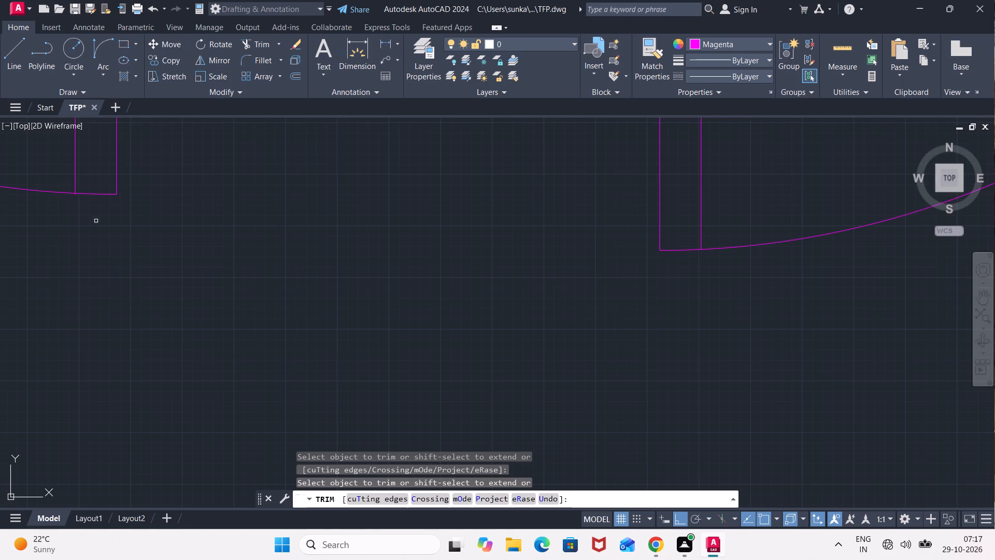
{"action": "middle_click_drag", "start_coordinate": [95, 220], "coordinate": [488, 324]}
{"action": "scroll", "coordinate": [464, 321], "scroll_direction": "up", "scroll_amount": 3}
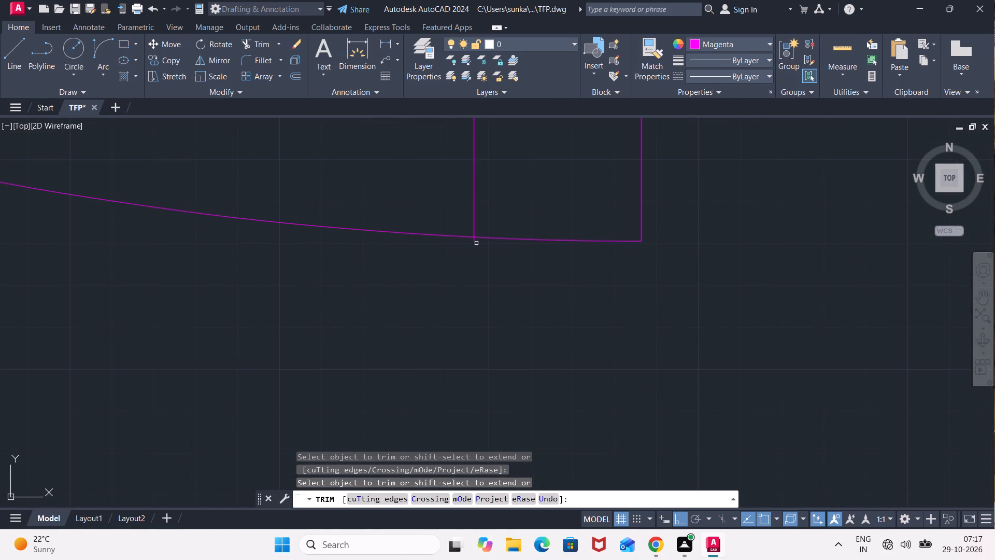
{"action": "left_click", "coordinate": [475, 242]}
{"action": "scroll", "coordinate": [496, 413], "scroll_direction": "down", "scroll_amount": 5}
{"action": "scroll", "coordinate": [681, 261], "scroll_direction": "down", "scroll_amount": 1}
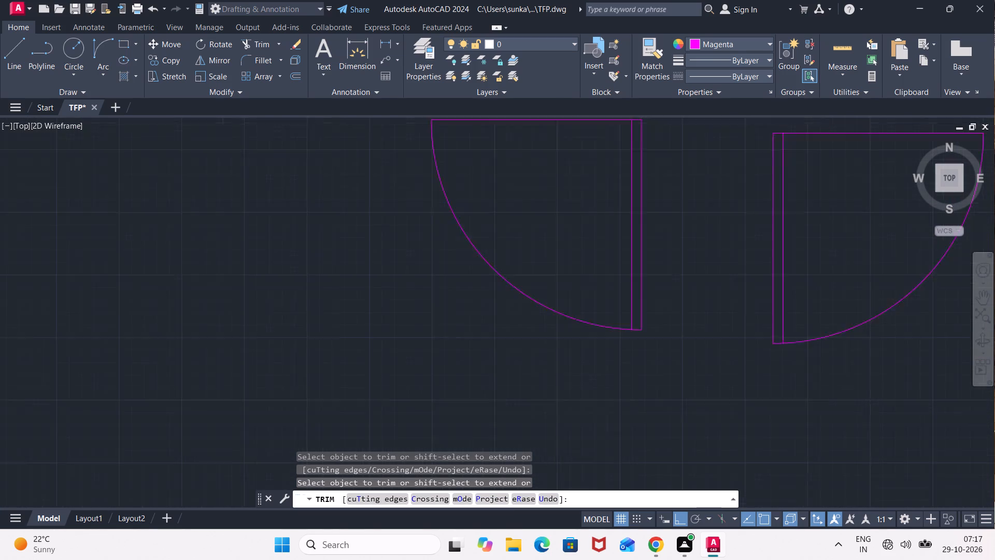
{"action": "scroll", "coordinate": [682, 260], "scroll_direction": "down", "scroll_amount": 2}
{"action": "key", "text": "Escape"}
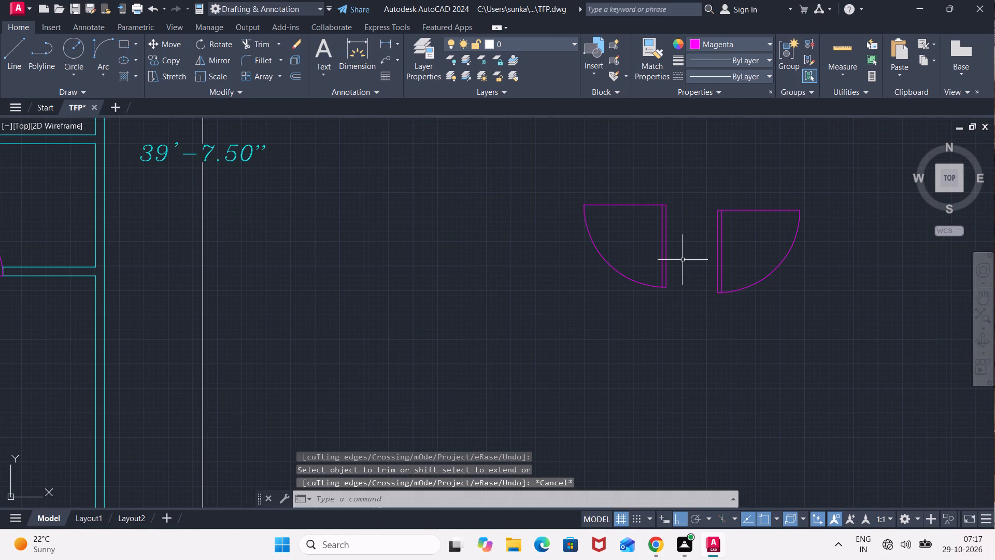
Move the left 3'6" door by its top outer corner into the opening at the top of the plan's lower-left room.
{"action": "left_click", "coordinate": [689, 190]}
{"action": "left_click", "coordinate": [528, 340]}
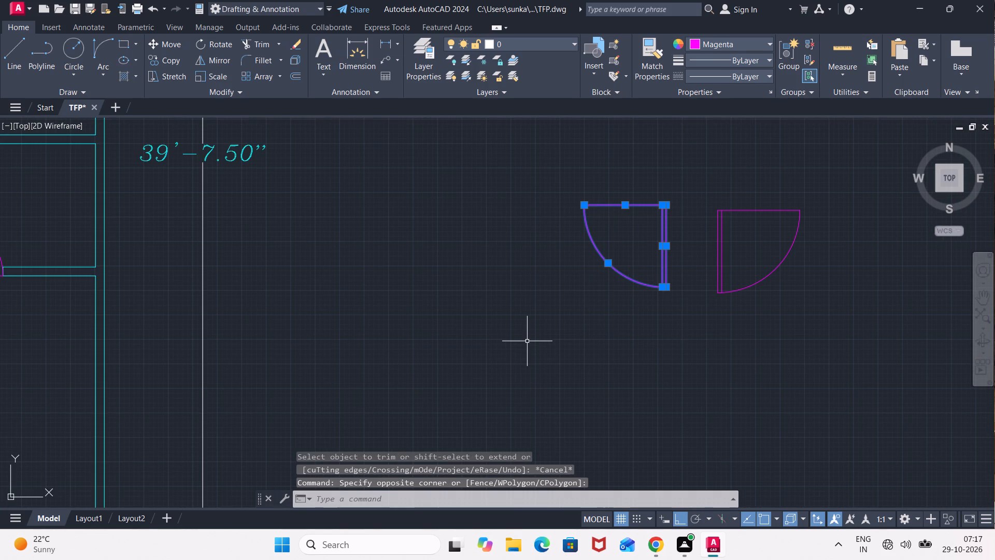
{"action": "key", "text": "m"}
{"action": "key", "text": "Return"}
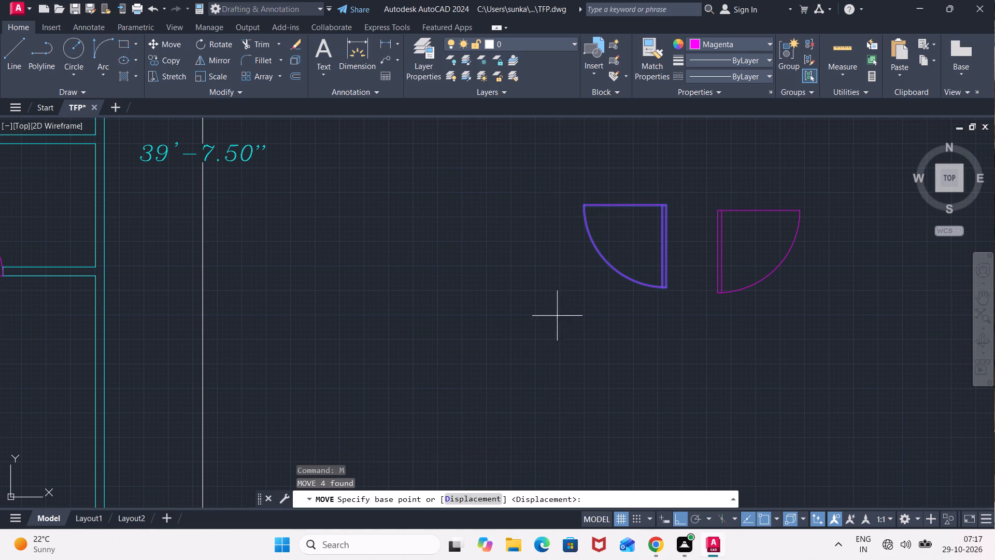
{"action": "left_click", "coordinate": [669, 204]}
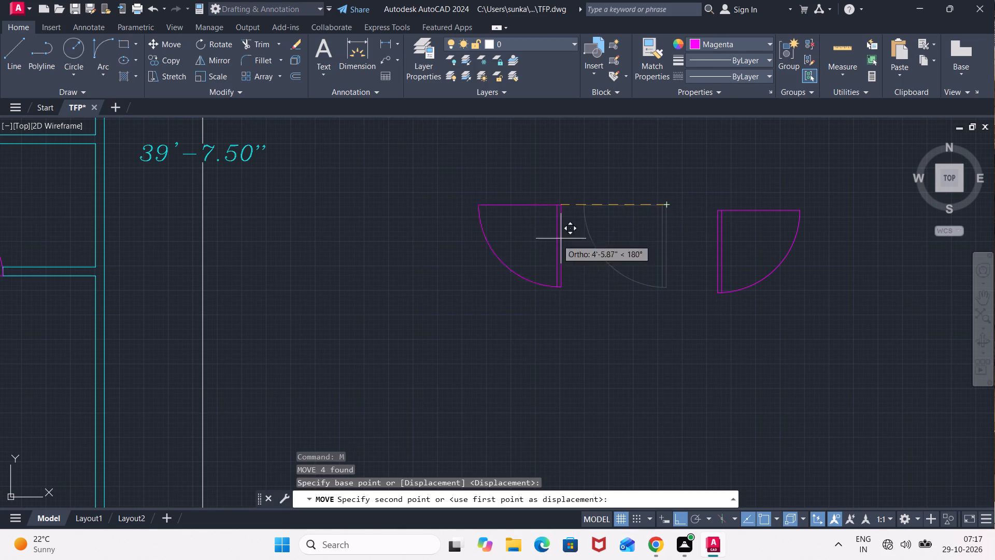
{"action": "middle_click_drag", "start_coordinate": [268, 261], "coordinate": [788, 270]}
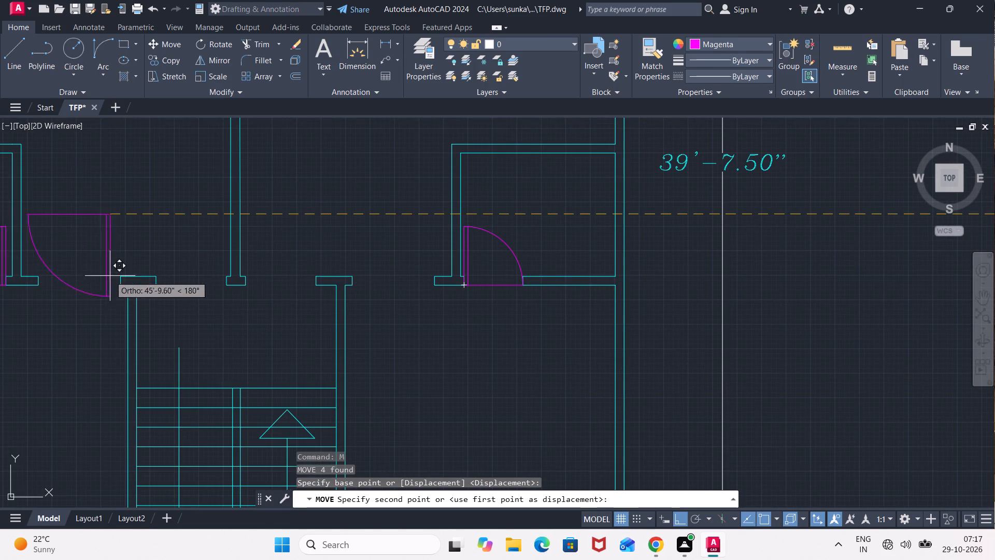
{"action": "scroll", "coordinate": [116, 276], "scroll_direction": "up", "scroll_amount": 2}
{"action": "left_click", "coordinate": [124, 273]}
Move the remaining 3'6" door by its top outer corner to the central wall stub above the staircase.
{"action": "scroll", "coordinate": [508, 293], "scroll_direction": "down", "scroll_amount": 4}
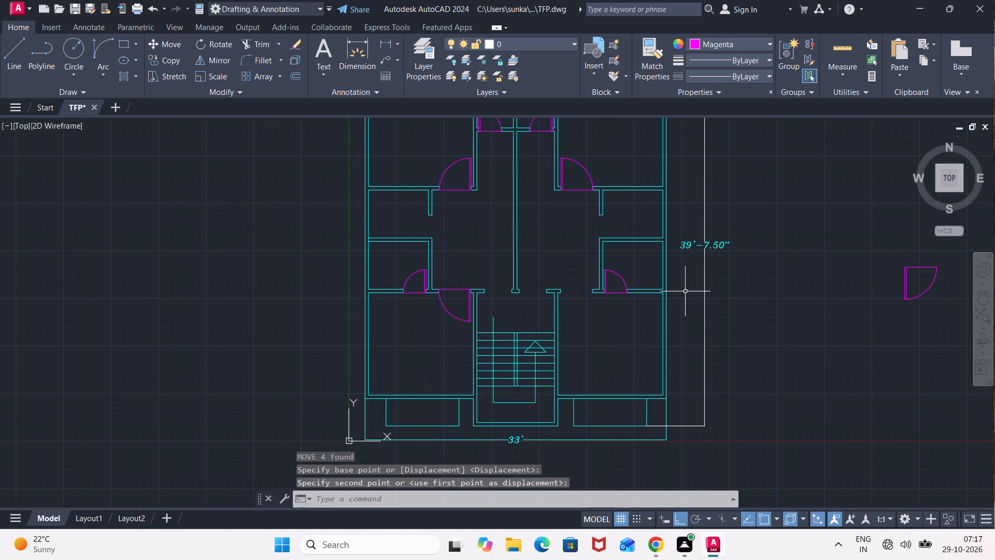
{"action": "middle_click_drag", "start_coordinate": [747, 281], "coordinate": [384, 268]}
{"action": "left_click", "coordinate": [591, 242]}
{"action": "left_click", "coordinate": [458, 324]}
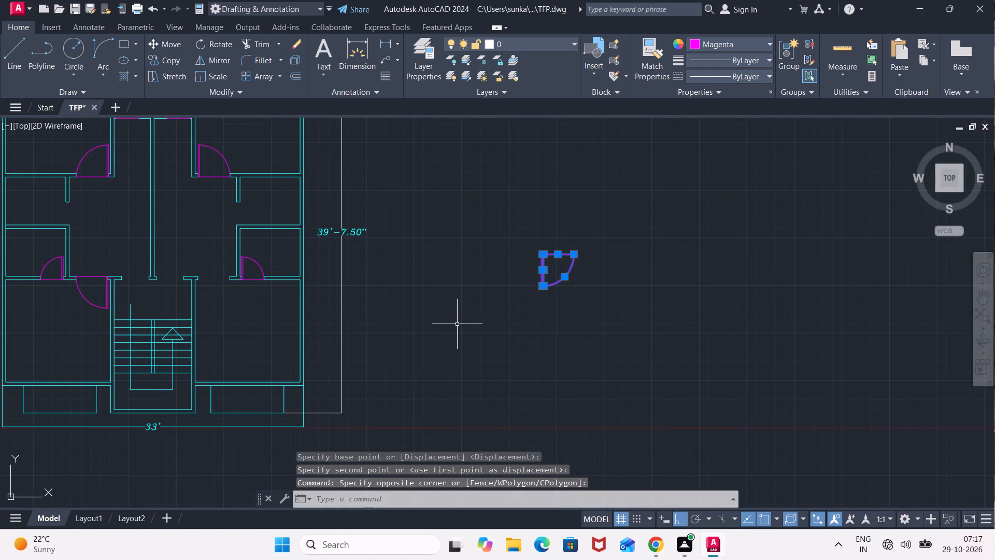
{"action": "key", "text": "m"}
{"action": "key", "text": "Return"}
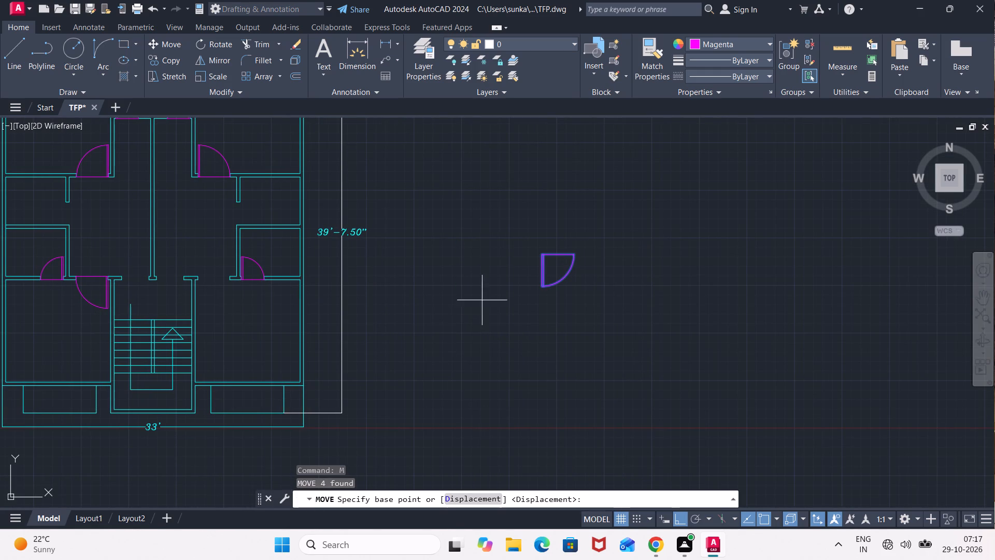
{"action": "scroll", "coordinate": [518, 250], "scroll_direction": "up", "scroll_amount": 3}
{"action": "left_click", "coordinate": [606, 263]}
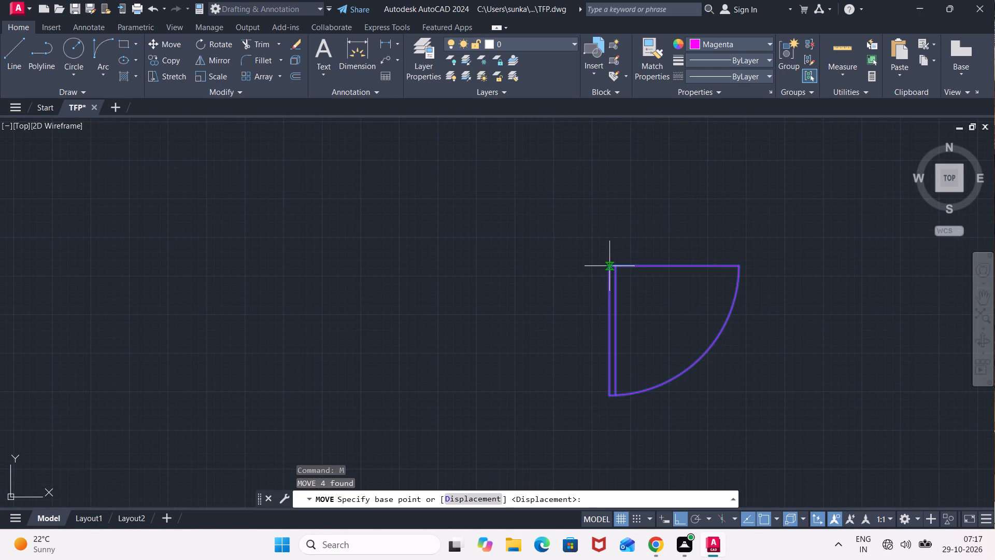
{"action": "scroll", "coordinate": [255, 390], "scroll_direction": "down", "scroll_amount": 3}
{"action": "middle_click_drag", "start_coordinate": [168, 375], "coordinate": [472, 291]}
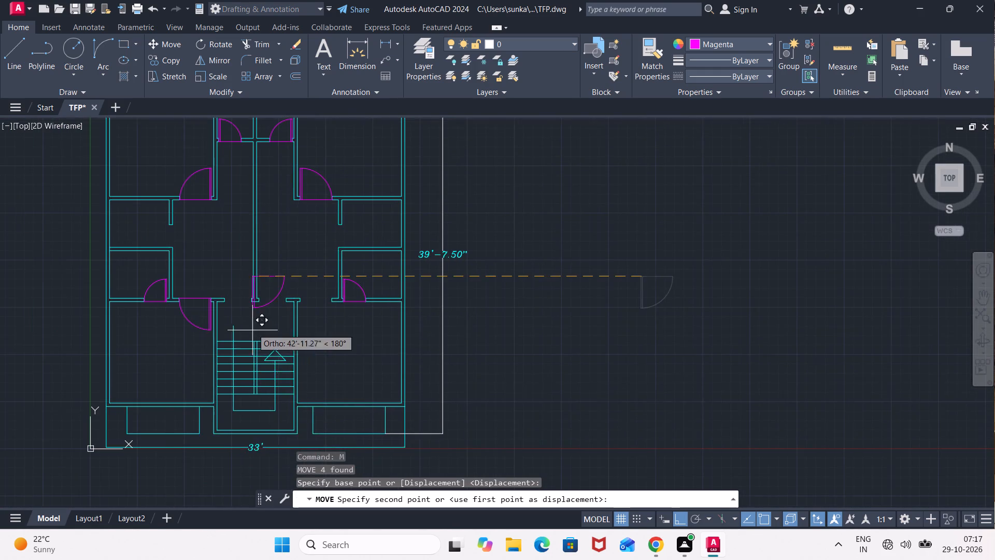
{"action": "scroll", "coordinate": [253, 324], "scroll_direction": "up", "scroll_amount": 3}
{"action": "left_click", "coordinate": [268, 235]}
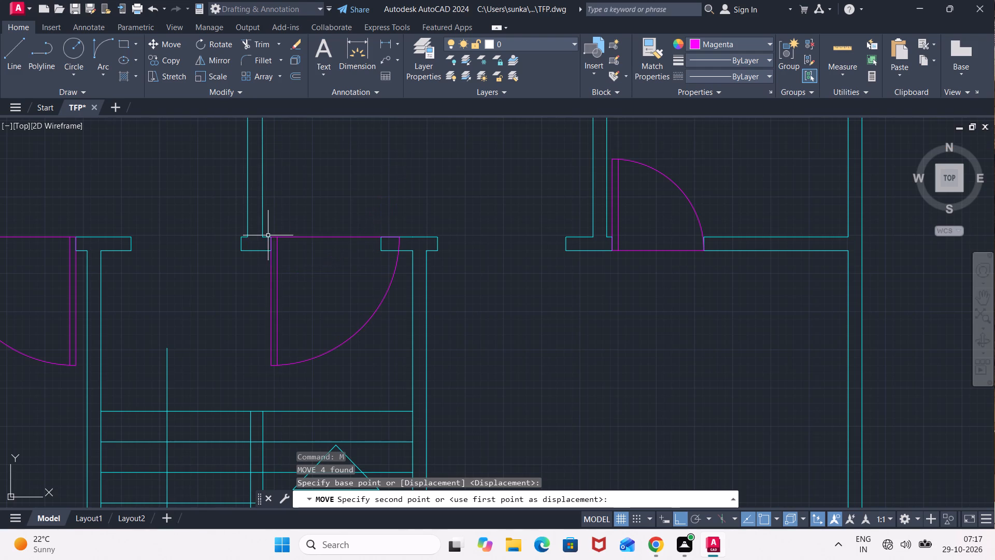
Move the 3'6" door from the central wall stub into the opening at the top of the plan's lower-right room.
{"action": "scroll", "coordinate": [565, 259], "scroll_direction": "down", "scroll_amount": 1}
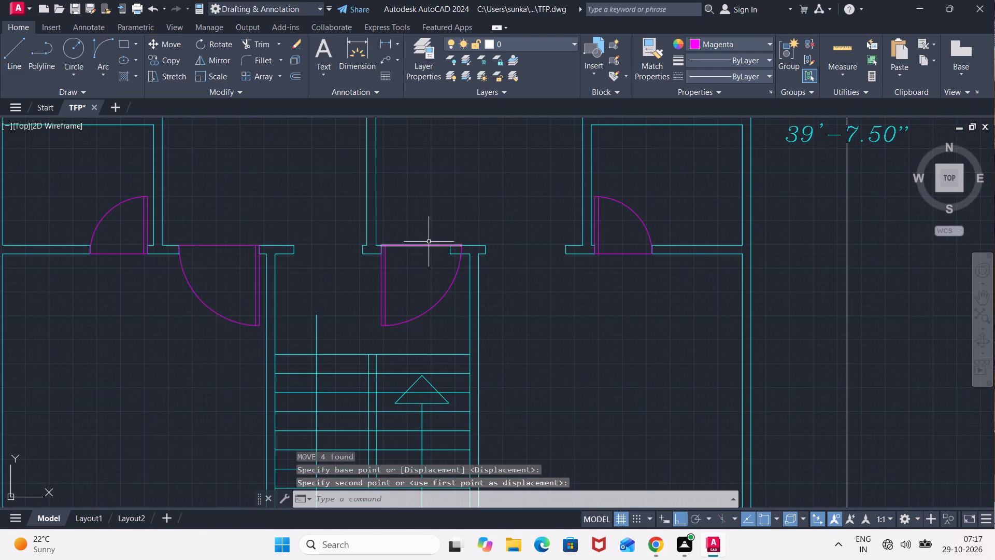
{"action": "left_click", "coordinate": [430, 236]}
{"action": "left_click", "coordinate": [397, 315]}
{"action": "left_click", "coordinate": [393, 294]}
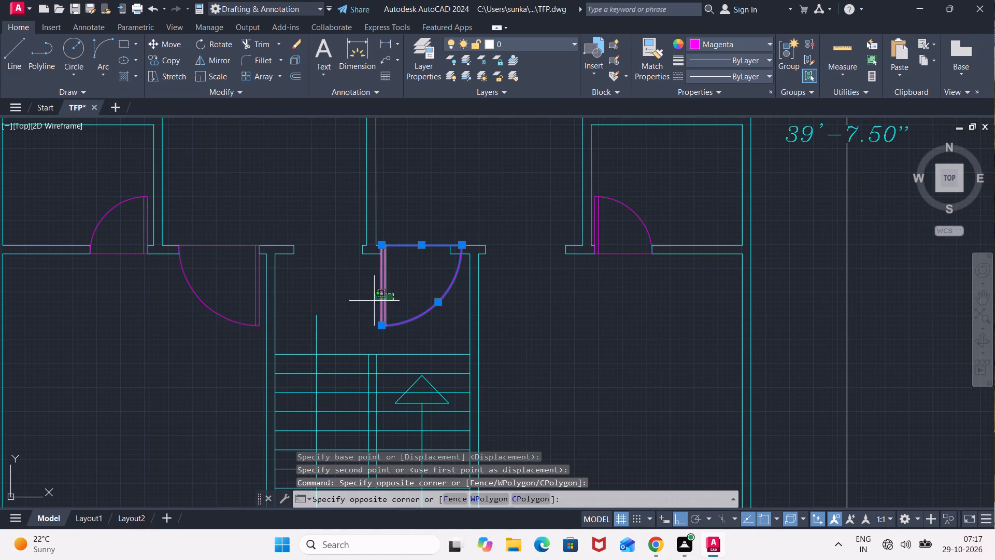
{"action": "left_click", "coordinate": [374, 301]}
{"action": "key", "text": "m"}
{"action": "key", "text": "Return"}
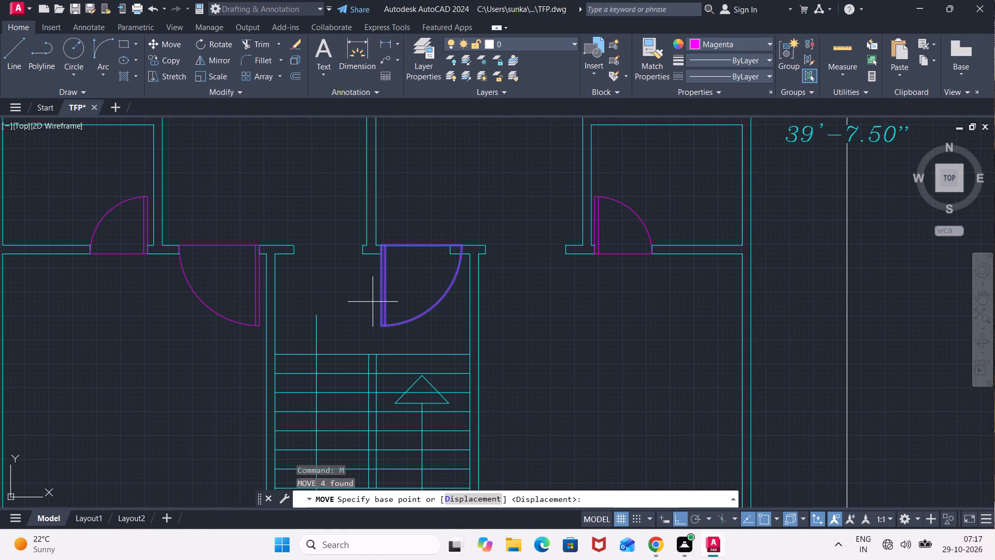
{"action": "scroll", "coordinate": [383, 283], "scroll_direction": "up", "scroll_amount": 3}
{"action": "left_click", "coordinate": [370, 147]}
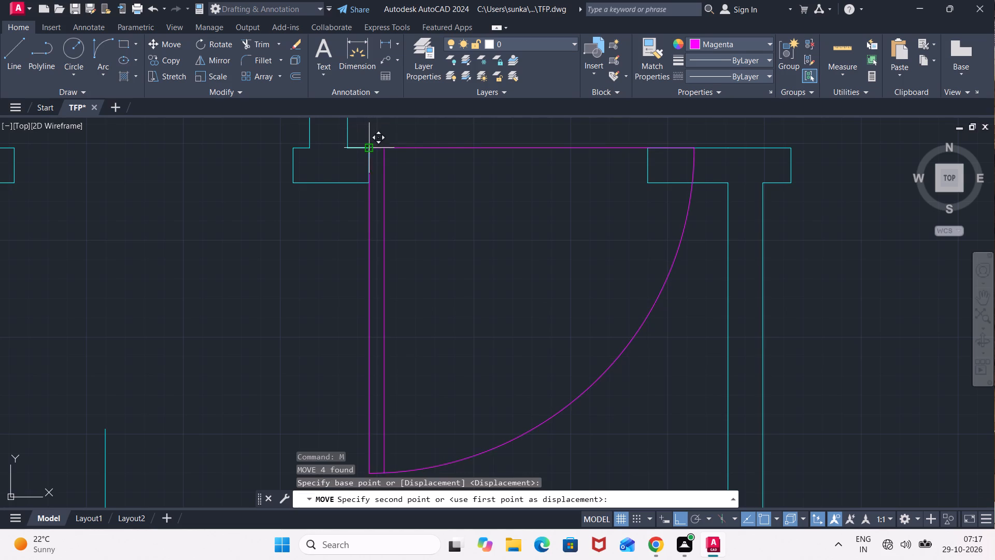
{"action": "middle_click_drag", "start_coordinate": [704, 144], "coordinate": [336, 187]}
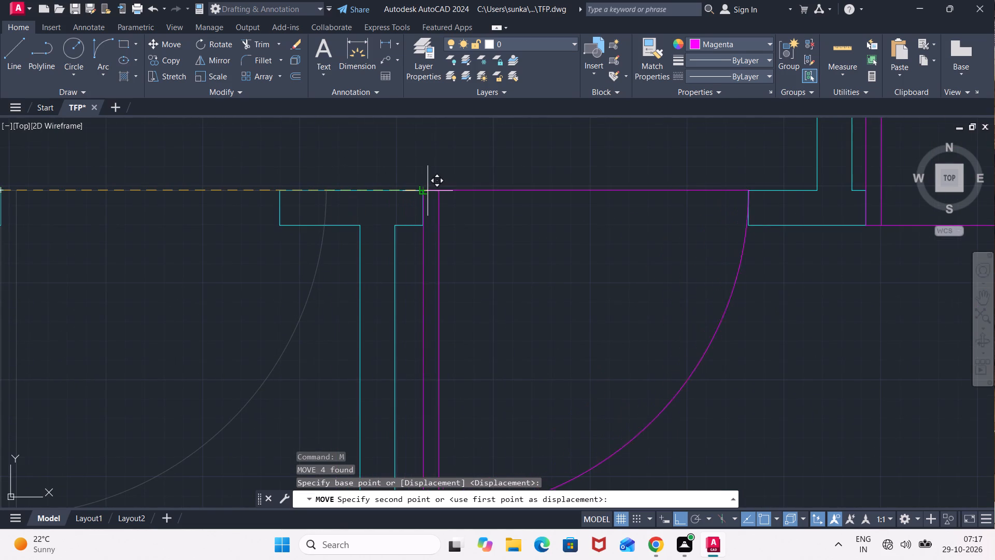
{"action": "left_click", "coordinate": [422, 190]}
Draw an L-shaped door outline outside the plan's right side, with a 3' line running right and a 3' vertical going up.
{"action": "scroll", "coordinate": [635, 225], "scroll_direction": "down", "scroll_amount": 4}
{"action": "middle_click_drag", "start_coordinate": [764, 245], "coordinate": [687, 285]}
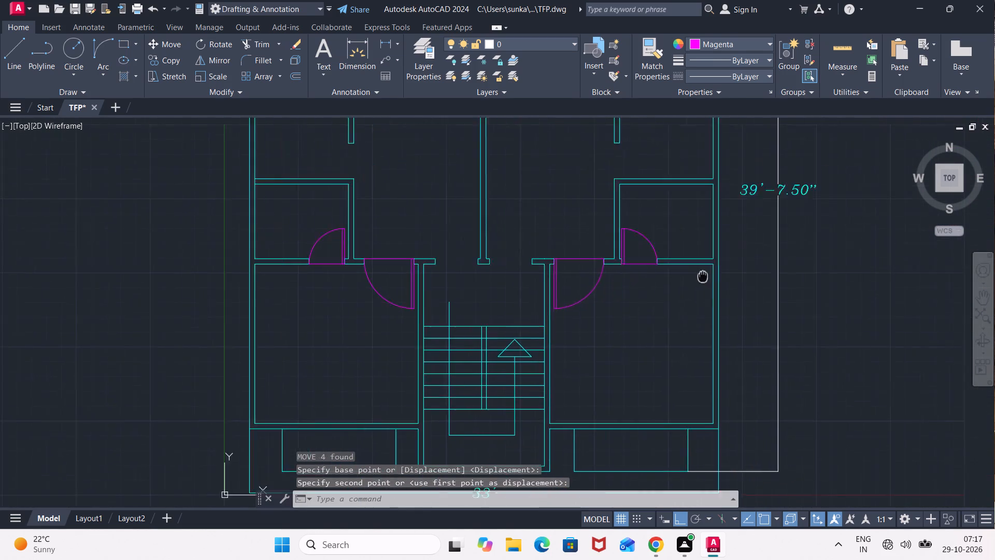
{"action": "middle_click_drag", "start_coordinate": [687, 285], "coordinate": [537, 386]}
{"action": "middle_click_drag", "start_coordinate": [776, 336], "coordinate": [733, 268]}
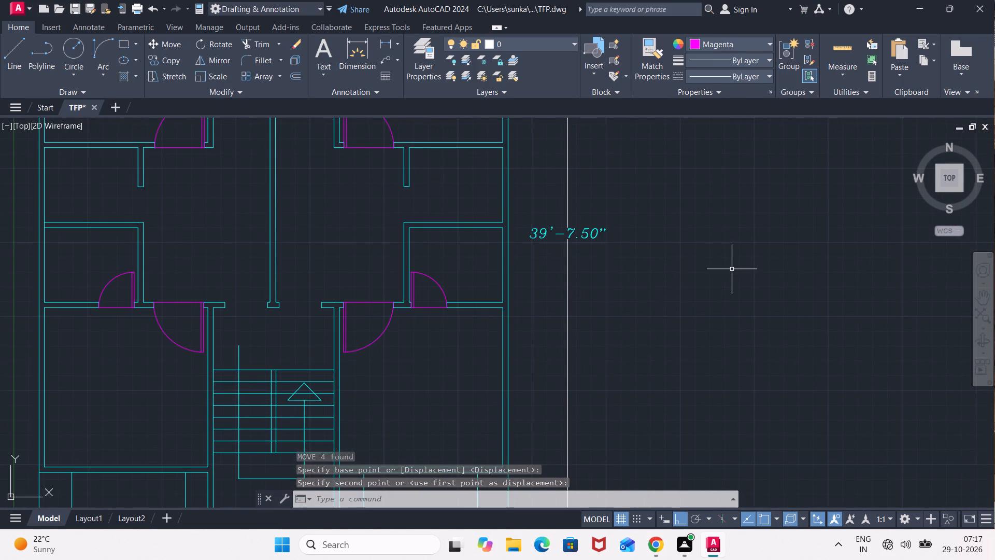
{"action": "key", "text": "l"}
{"action": "key", "text": "Return"}
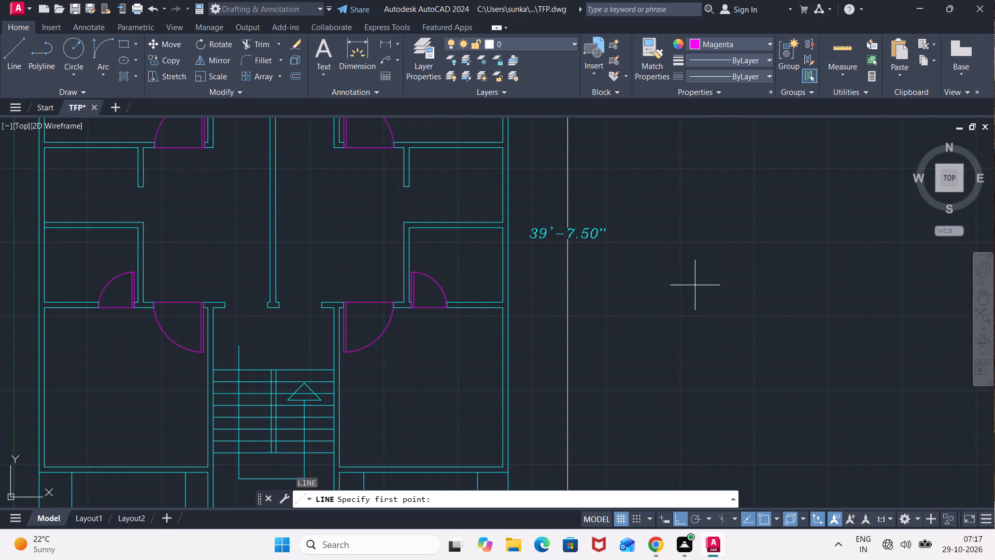
{"action": "left_click_drag", "start_coordinate": [594, 326], "coordinate": [595, 326]}
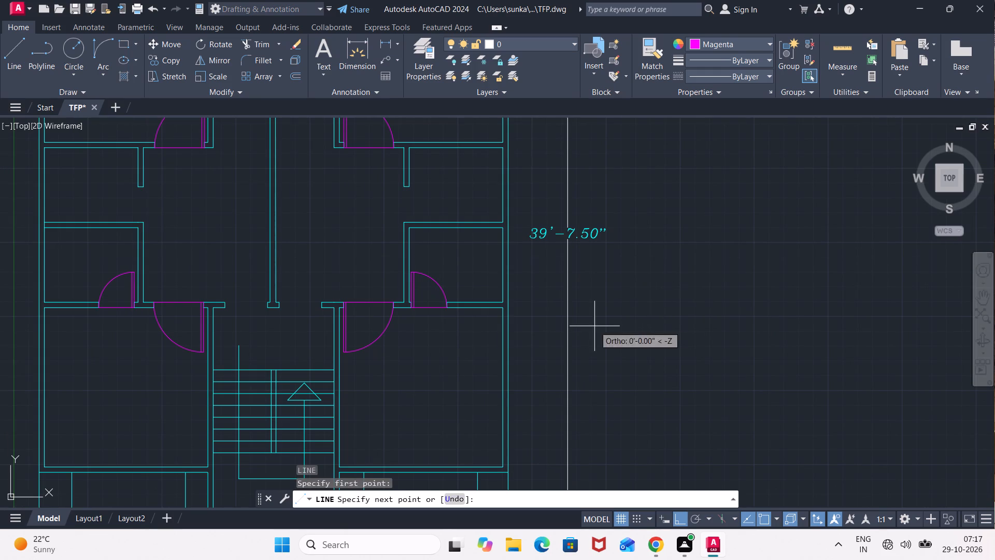
{"action": "left_click_drag", "start_coordinate": [595, 326], "coordinate": [609, 325]}
{"action": "type", "text": "3'"}
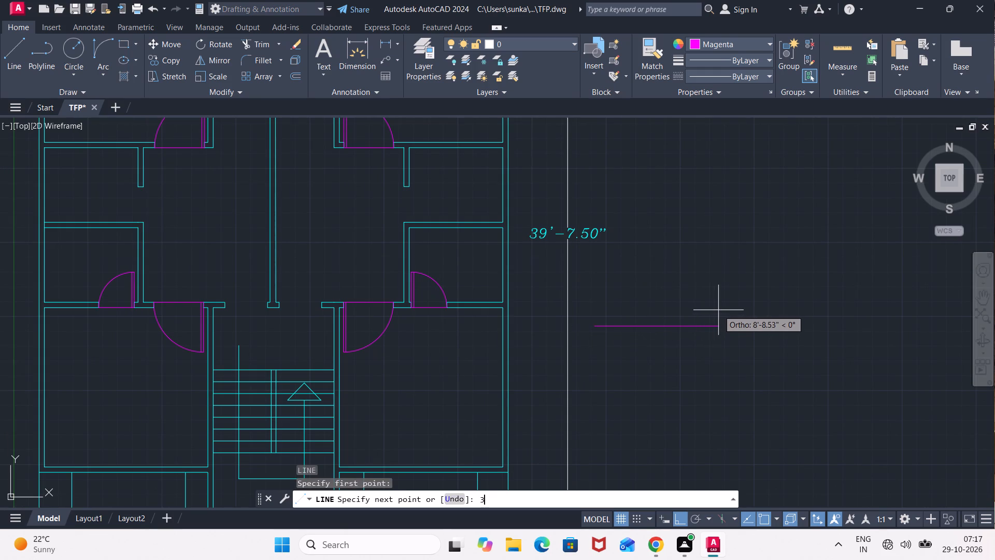
{"action": "key", "text": "Return"}
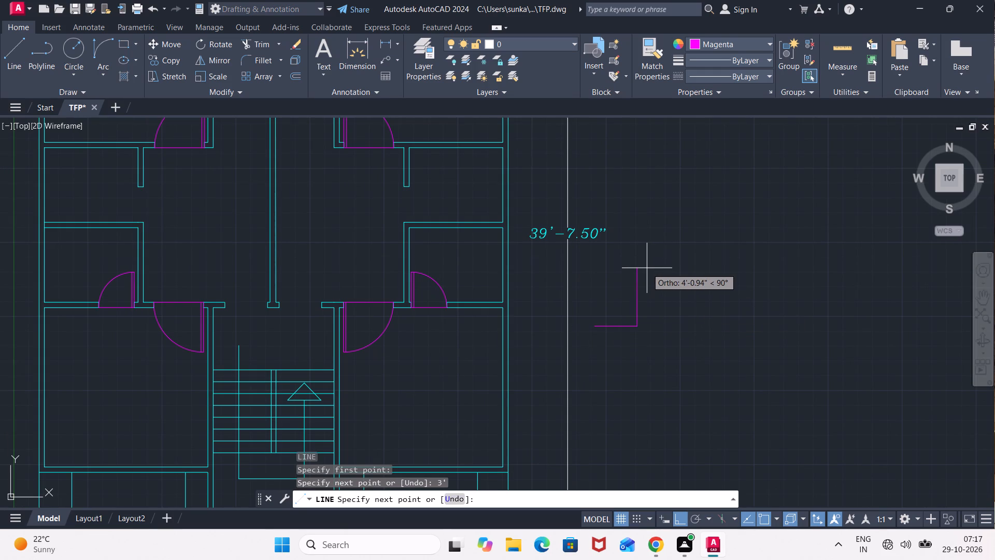
{"action": "type", "text": "3'"}
{"action": "key", "text": "Return"}
{"action": "key", "text": "Escape"}
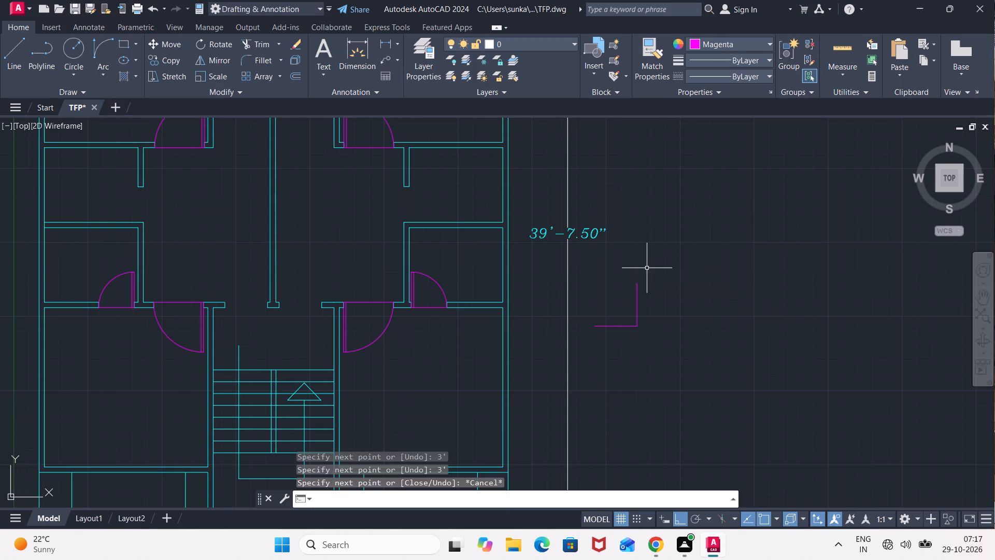
Draw a second L-shaped door outline beside the first, with a 3' vertical going down and a 3' line running right.
{"action": "key", "text": "l"}
{"action": "key", "text": "Return"}
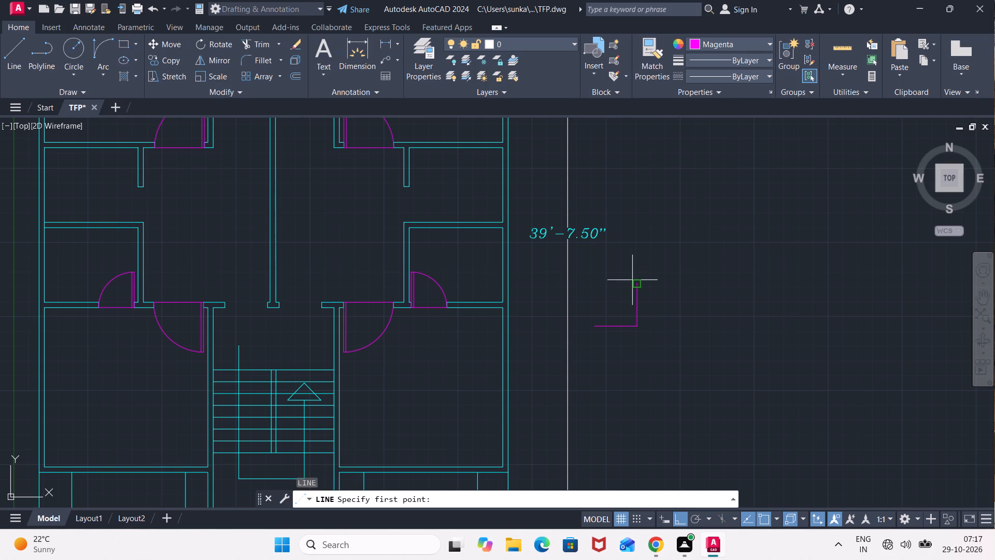
{"action": "left_click", "coordinate": [678, 285]}
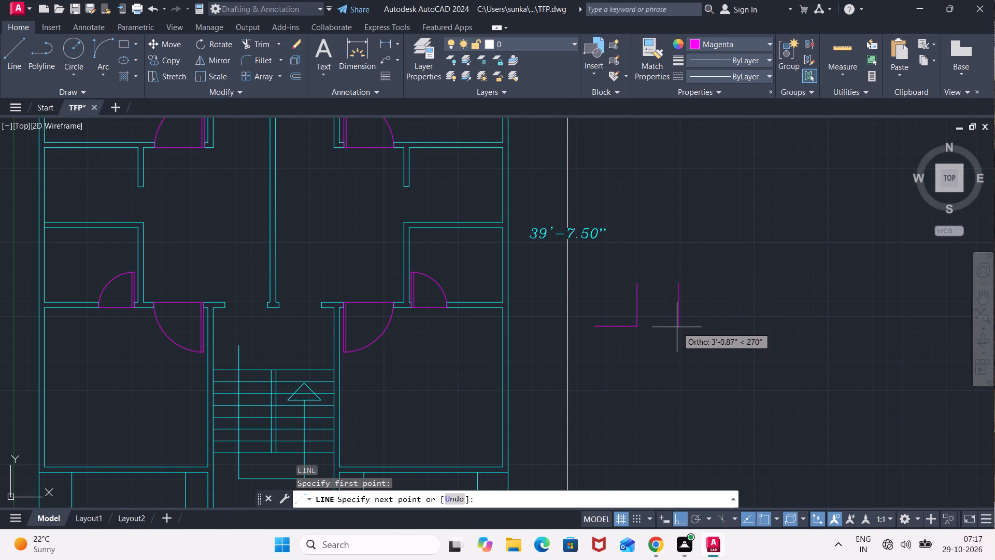
{"action": "type", "text": "3'"}
{"action": "key", "text": "Return"}
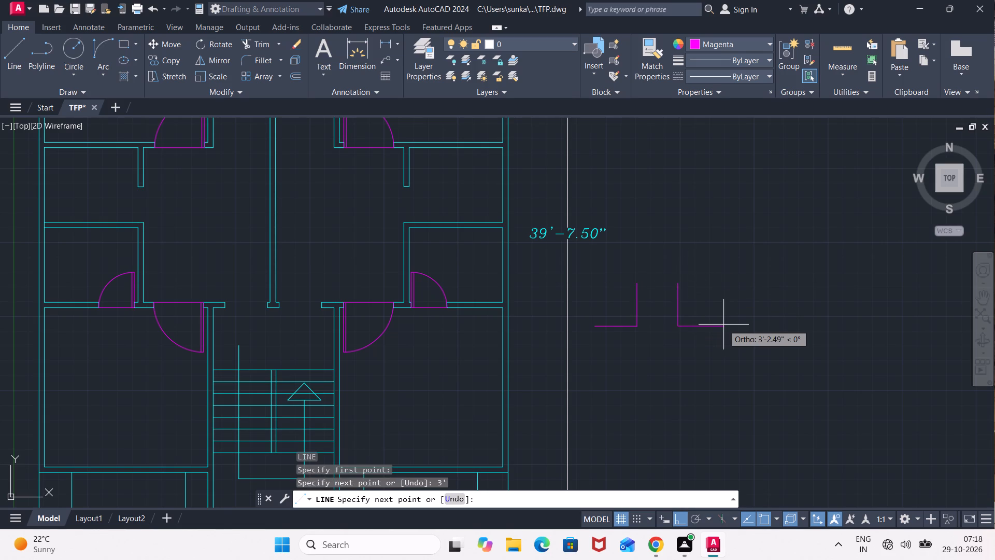
{"action": "type", "text": "3'"}
{"action": "key", "text": "Return"}
{"action": "key", "text": "Escape"}
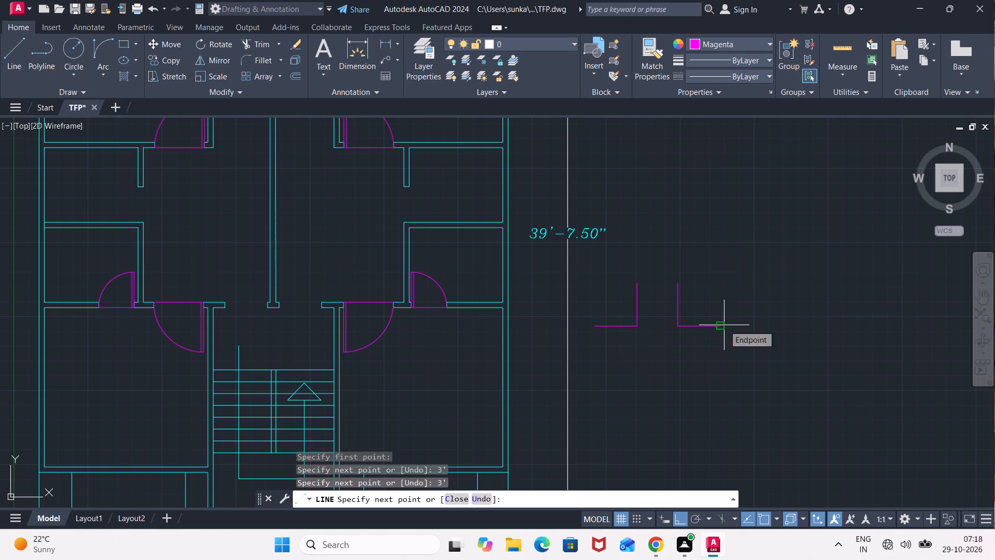
Offset the vertical line of each new 3' door outline 2" inward to form the door leaves.
{"action": "key", "text": "o"}
{"action": "key", "text": "Return"}
{"action": "key", "text": "Return"}
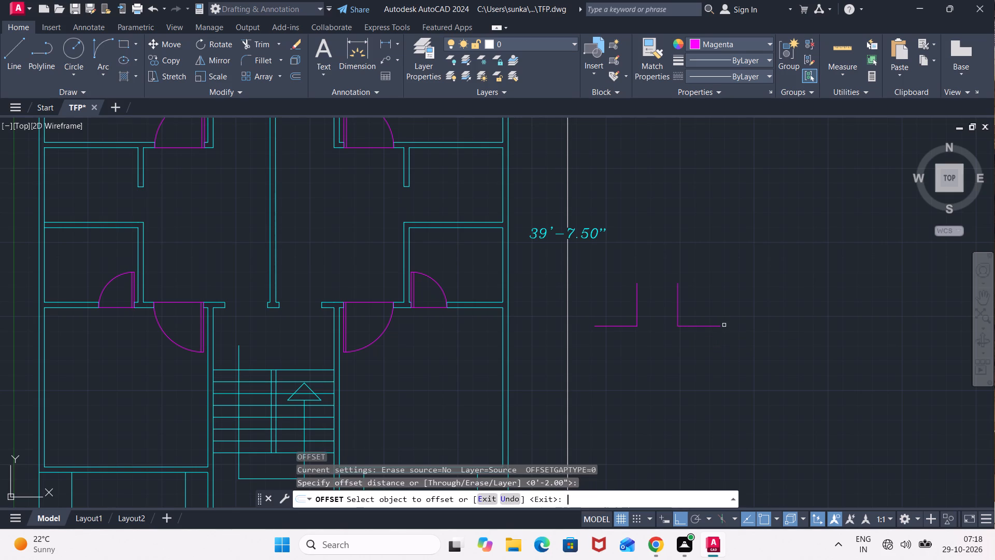
{"action": "left_click", "coordinate": [637, 295]}
{"action": "left_click", "coordinate": [601, 311]}
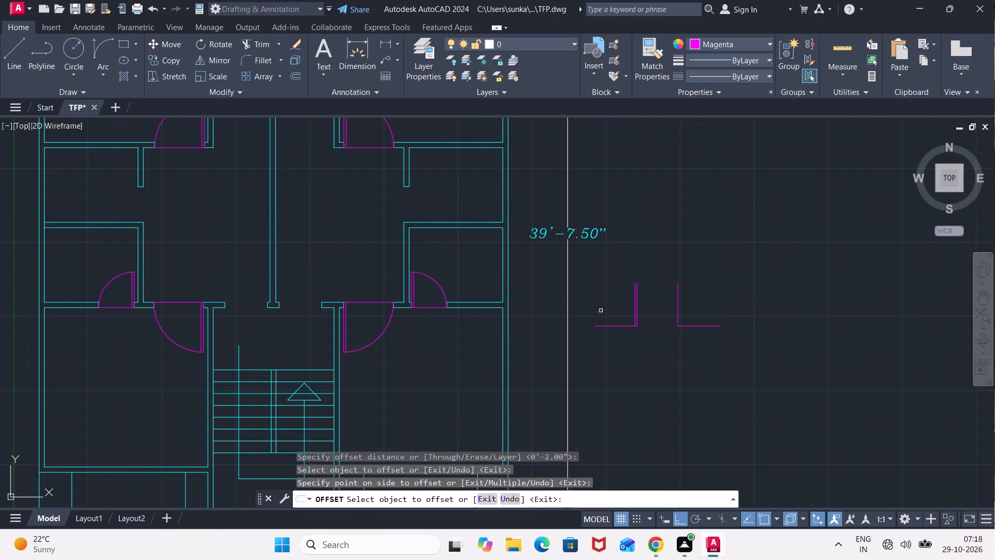
{"action": "left_click_drag", "start_coordinate": [677, 298], "coordinate": [683, 293]}
{"action": "left_click", "coordinate": [727, 276]}
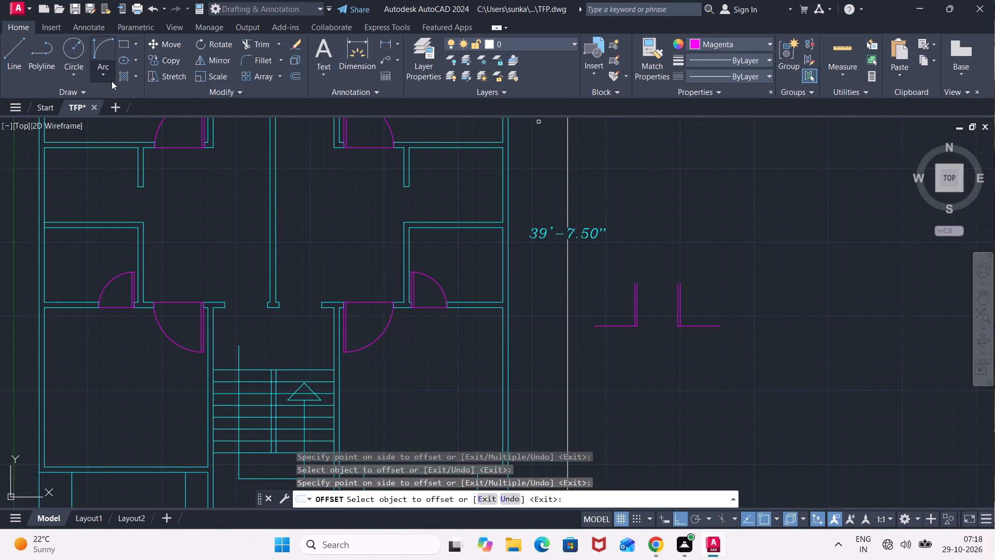
Add a quarter-circle swing arc to both 3' doors, from the leaf's top outer corner to the base line's free end.
{"action": "left_click", "coordinate": [106, 80]}
{"action": "left_click", "coordinate": [149, 236]}
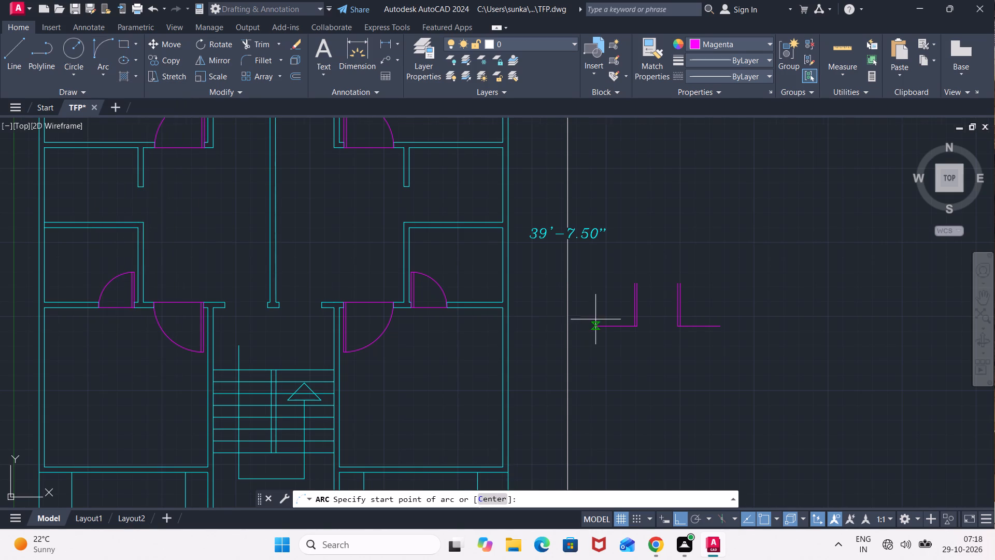
{"action": "scroll", "coordinate": [596, 319], "scroll_direction": "up", "scroll_amount": 2}
{"action": "left_click", "coordinate": [697, 226]}
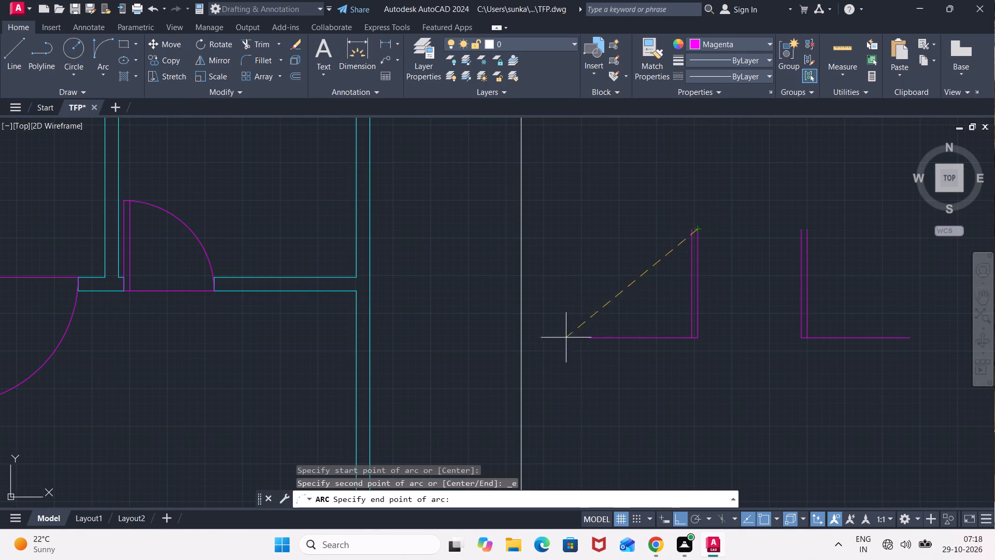
{"action": "left_click", "coordinate": [595, 334]}
{"action": "left_click", "coordinate": [559, 302]}
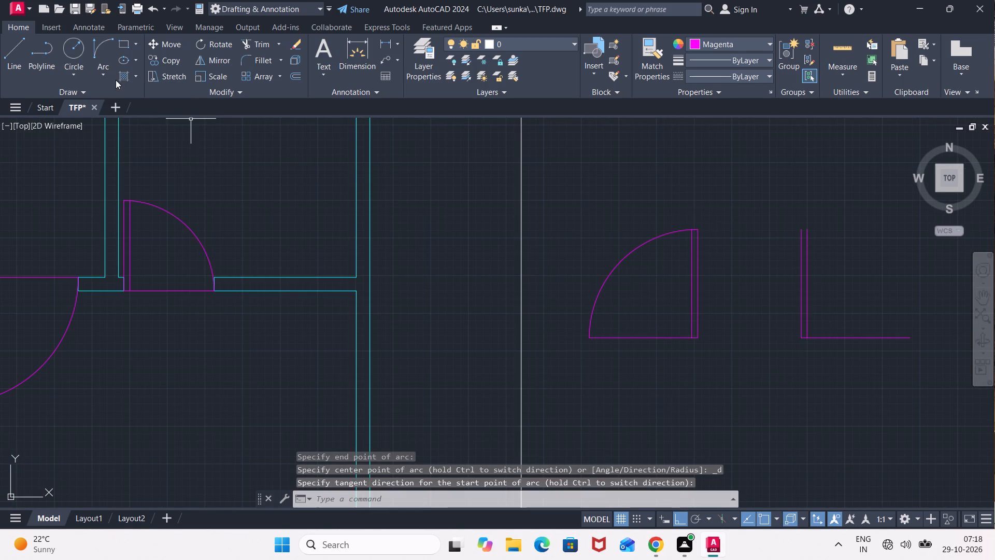
{"action": "left_click", "coordinate": [109, 71]}
{"action": "left_click", "coordinate": [157, 233]}
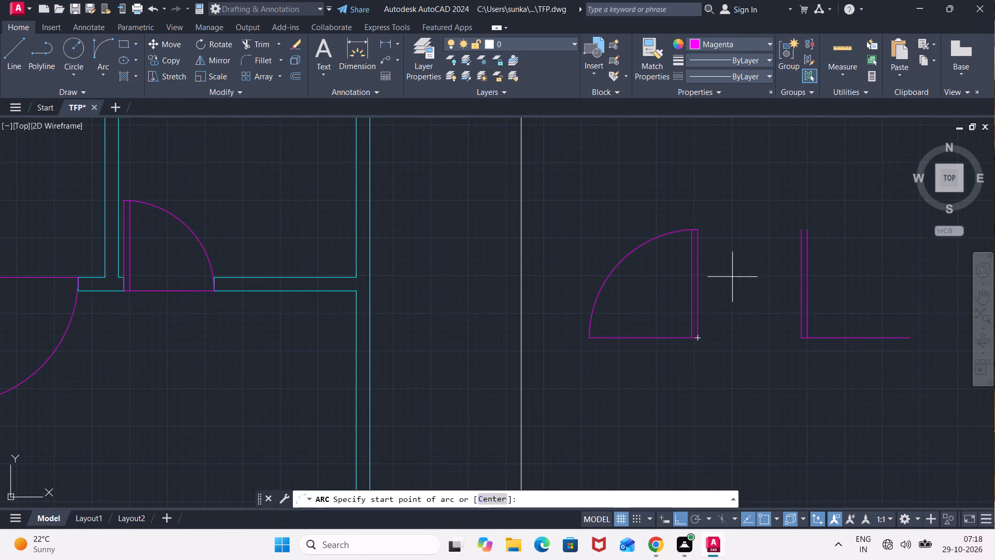
{"action": "left_click", "coordinate": [798, 228]}
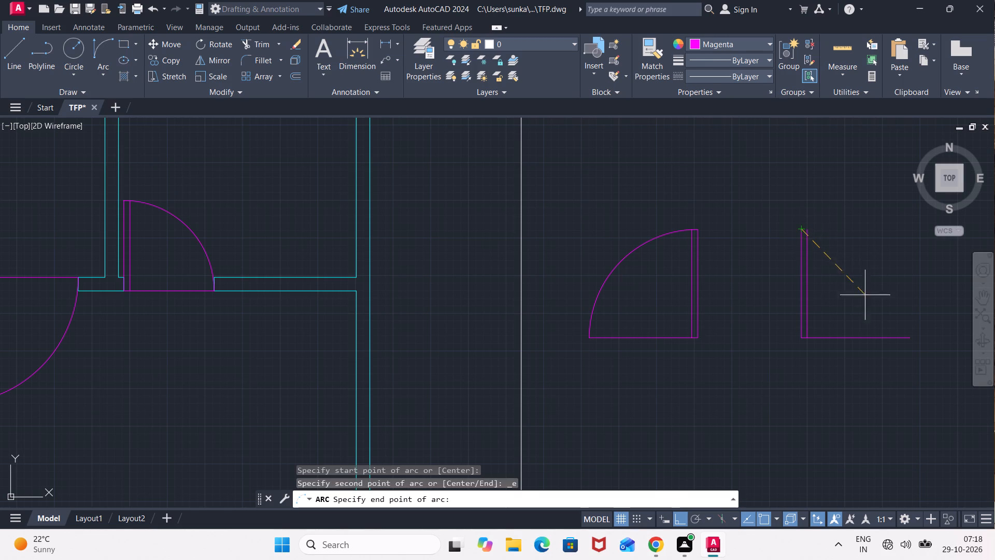
{"action": "left_click", "coordinate": [908, 338]}
{"action": "left_click", "coordinate": [926, 302]}
Trim the inner leaf line of the left 3' door where it extends past the swing arc.
{"action": "scroll", "coordinate": [804, 237], "scroll_direction": "up", "scroll_amount": 1}
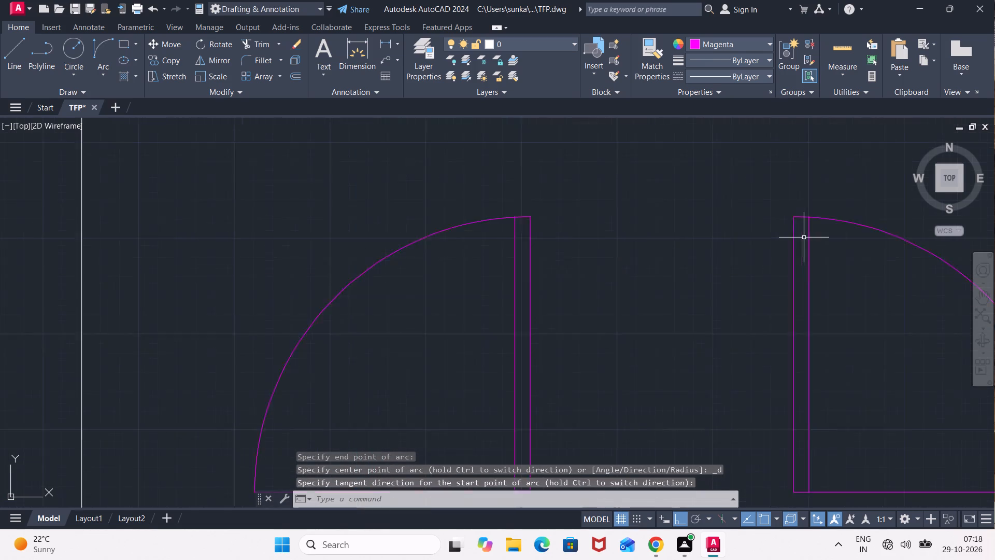
{"action": "scroll", "coordinate": [804, 237], "scroll_direction": "up", "scroll_amount": 2}
{"action": "middle_click_drag", "start_coordinate": [288, 225], "coordinate": [428, 286]}
{"action": "scroll", "coordinate": [466, 266], "scroll_direction": "up", "scroll_amount": 5}
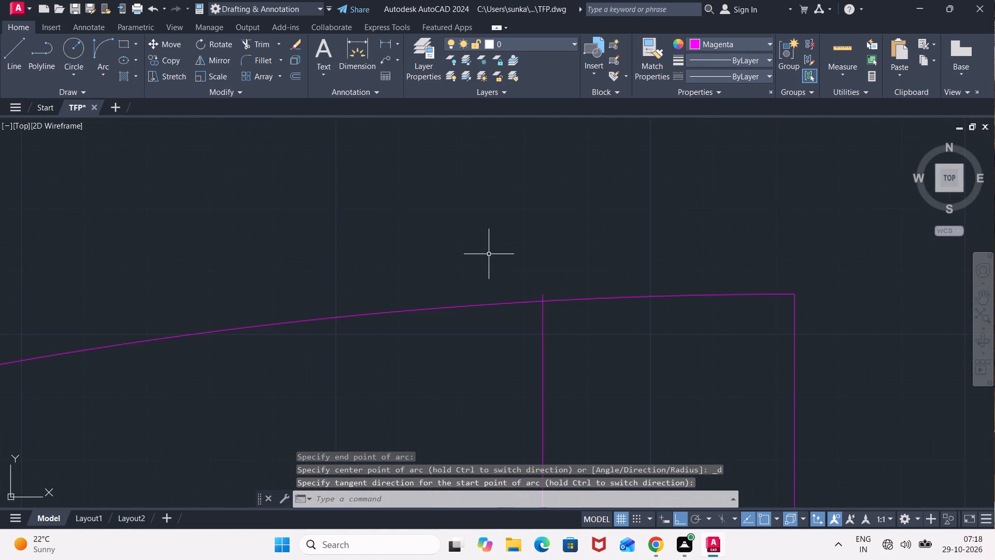
{"action": "middle_click_drag", "start_coordinate": [511, 293], "coordinate": [509, 193]}
{"action": "scroll", "coordinate": [524, 219], "scroll_direction": "up", "scroll_amount": 1}
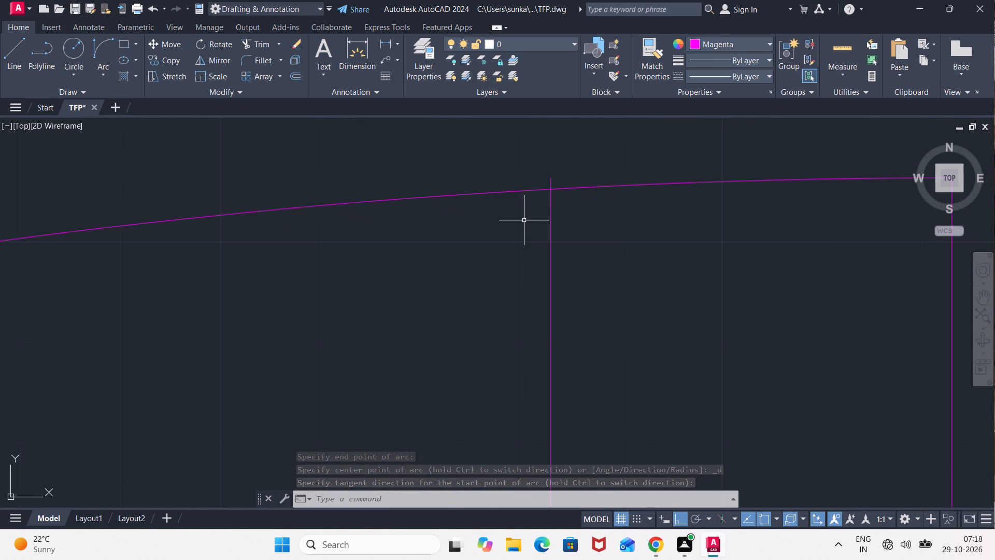
{"action": "key", "text": "Escape"}
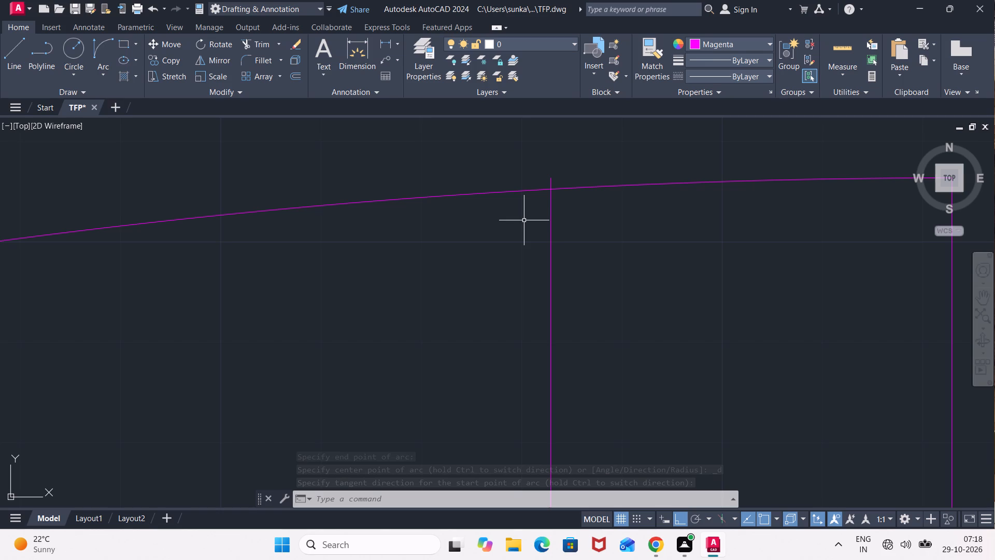
{"action": "type", "text": "TR"}
{"action": "key", "text": "Return"}
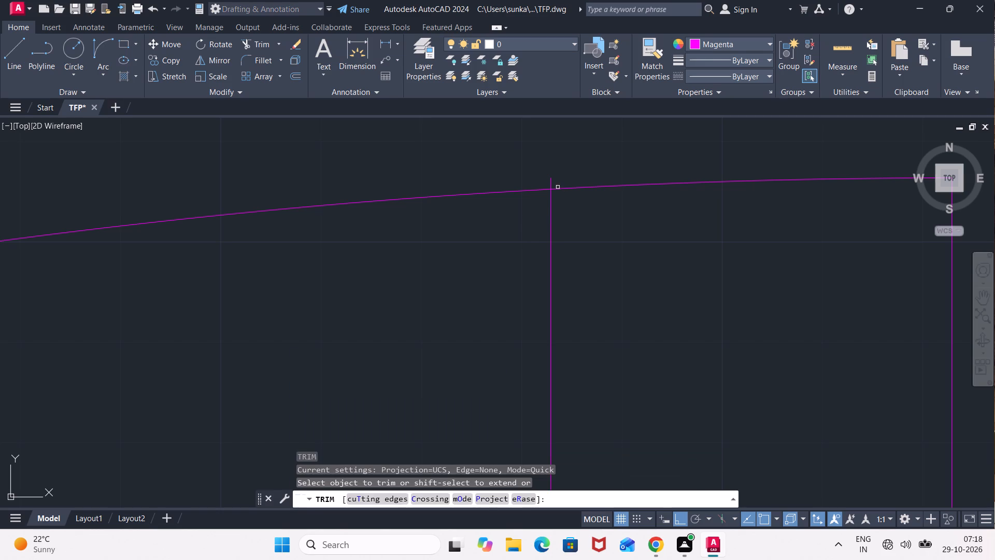
{"action": "left_click", "coordinate": [557, 184]}
{"action": "left_click", "coordinate": [537, 183]}
Trim the inner leaf line of the right 3' door where it extends past the swing arc.
{"action": "scroll", "coordinate": [659, 288], "scroll_direction": "down", "scroll_amount": 5}
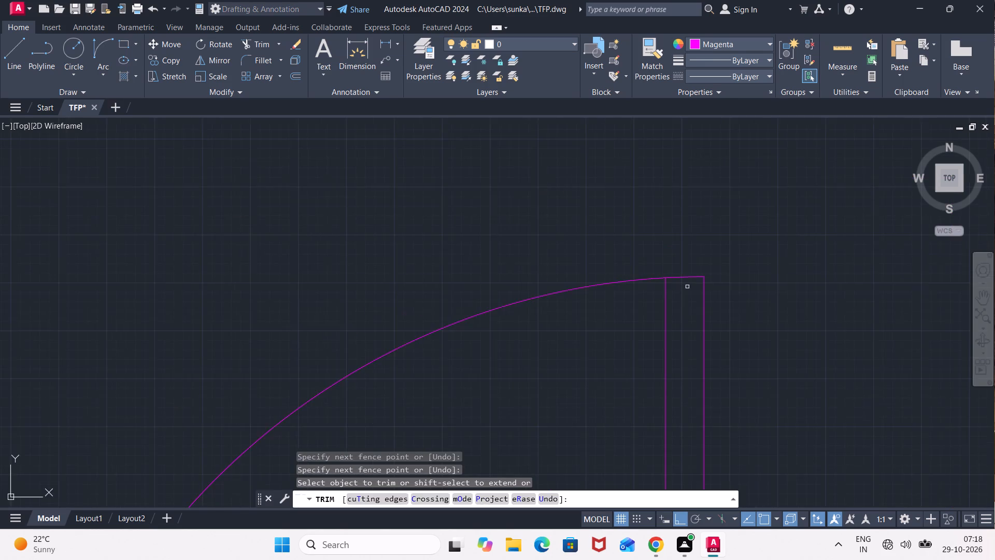
{"action": "scroll", "coordinate": [840, 279], "scroll_direction": "down", "scroll_amount": 4}
{"action": "middle_click_drag", "start_coordinate": [844, 289], "coordinate": [505, 253]}
{"action": "scroll", "coordinate": [627, 254], "scroll_direction": "up", "scroll_amount": 3}
{"action": "scroll", "coordinate": [443, 213], "scroll_direction": "up", "scroll_amount": 2}
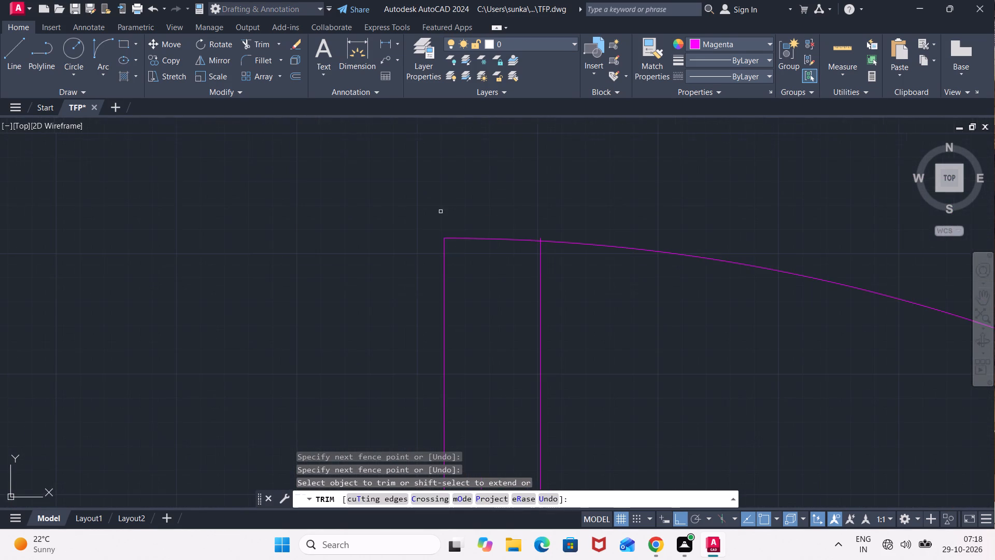
{"action": "scroll", "coordinate": [440, 212], "scroll_direction": "up", "scroll_amount": 1}
{"action": "scroll", "coordinate": [572, 237], "scroll_direction": "up", "scroll_amount": 3}
{"action": "scroll", "coordinate": [458, 236], "scroll_direction": "up", "scroll_amount": 2}
{"action": "left_click", "coordinate": [433, 259]}
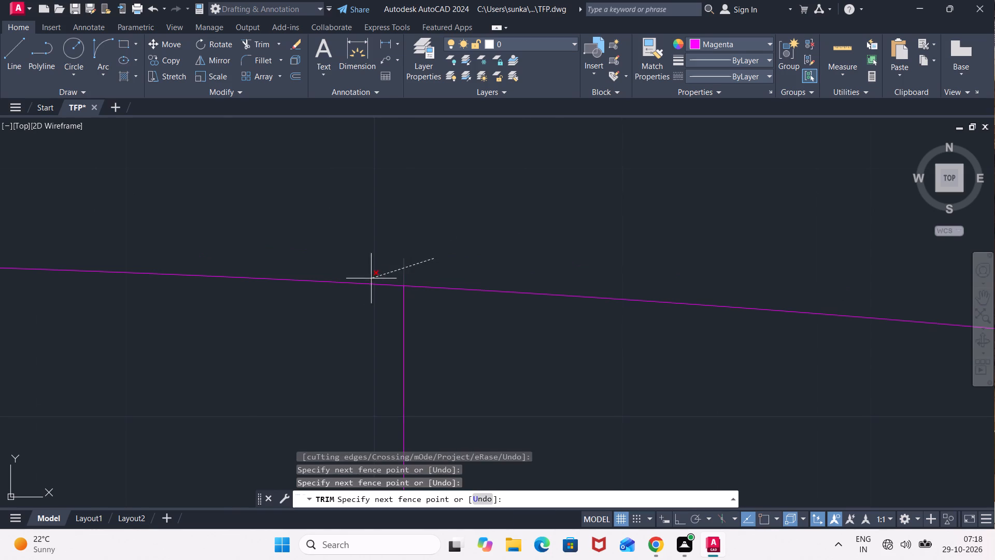
{"action": "left_click", "coordinate": [356, 279]}
{"action": "scroll", "coordinate": [407, 230], "scroll_direction": "down", "scroll_amount": 8}
{"action": "scroll", "coordinate": [337, 169], "scroll_direction": "down", "scroll_amount": 5}
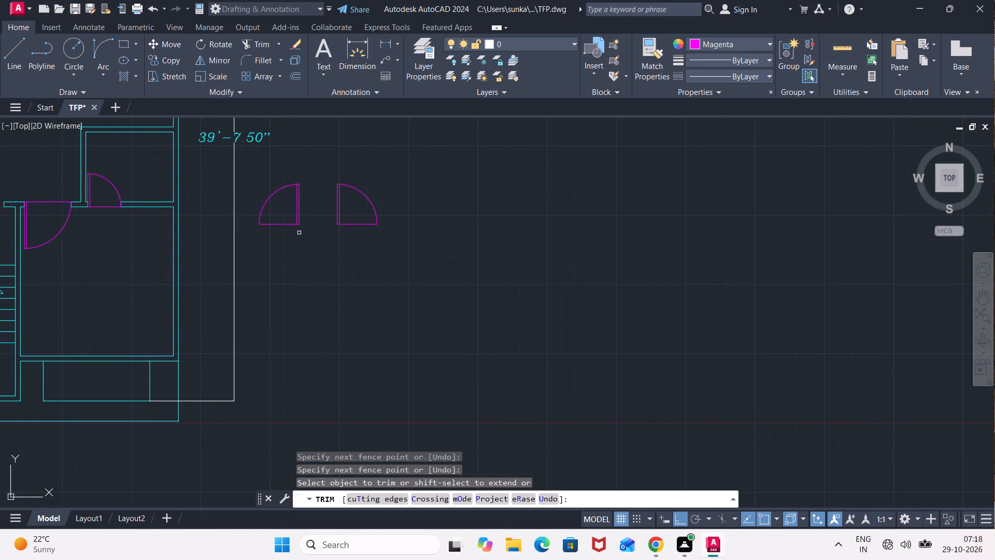
{"action": "key", "text": "Escape"}
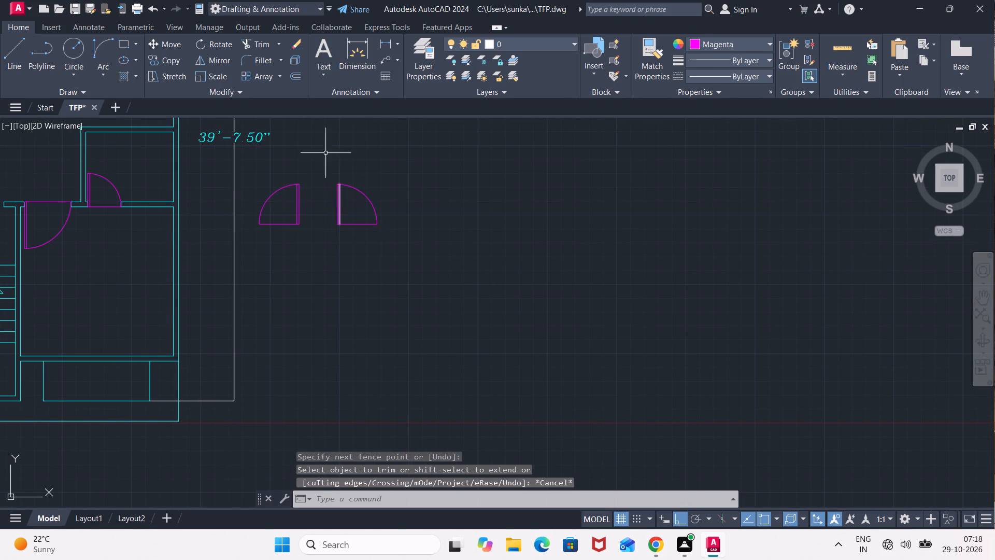
Move the left 3' door by its bottom hinge corner into the opening above the staircase, left of the central wall.
{"action": "left_click", "coordinate": [316, 158]}
{"action": "left_click", "coordinate": [248, 254]}
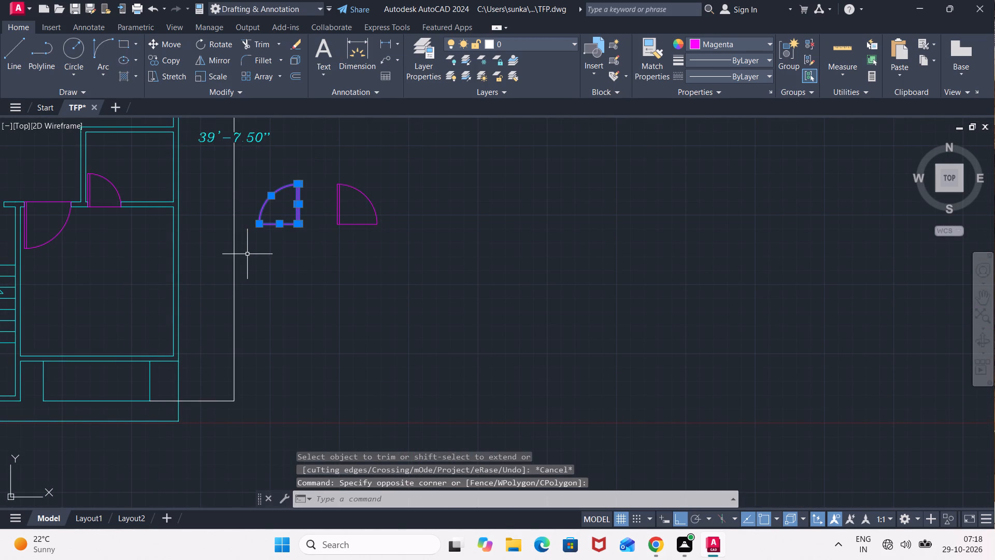
{"action": "key", "text": "m"}
{"action": "key", "text": "Return"}
{"action": "scroll", "coordinate": [277, 235], "scroll_direction": "up", "scroll_amount": 2}
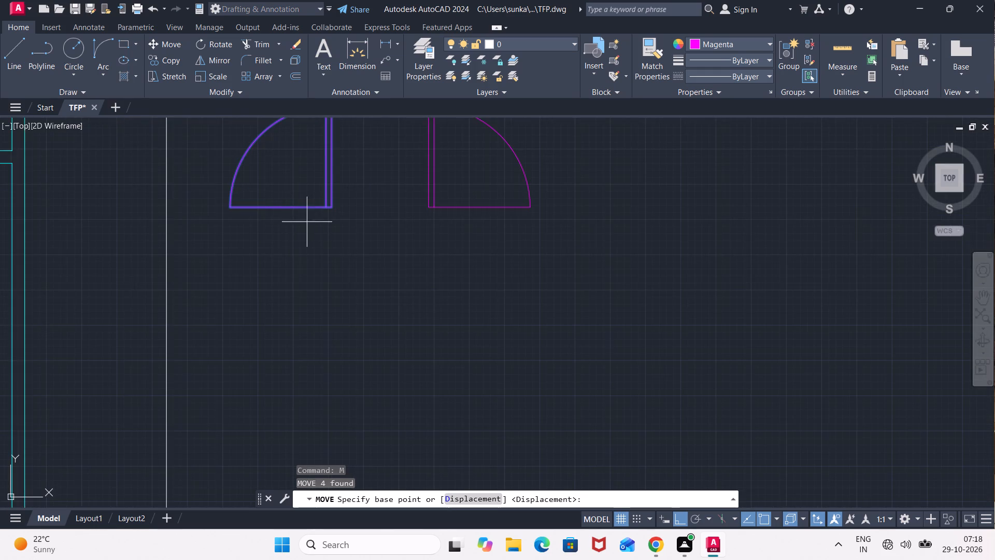
{"action": "scroll", "coordinate": [329, 216], "scroll_direction": "up", "scroll_amount": 1}
{"action": "left_click", "coordinate": [332, 204]}
{"action": "scroll", "coordinate": [265, 231], "scroll_direction": "down", "scroll_amount": 2}
{"action": "middle_click_drag", "start_coordinate": [218, 234], "coordinate": [508, 251]}
{"action": "middle_click_drag", "start_coordinate": [107, 226], "coordinate": [289, 239]}
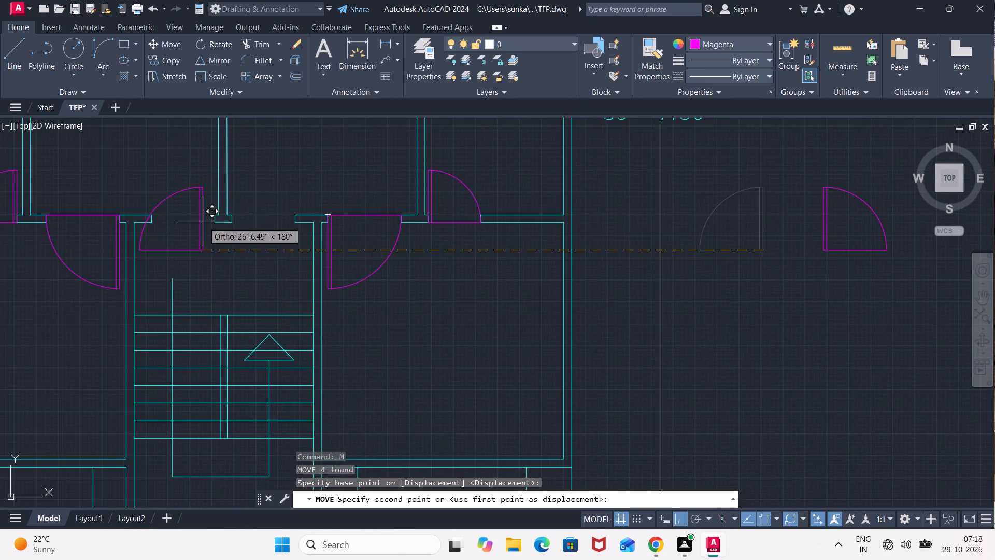
{"action": "scroll", "coordinate": [203, 221], "scroll_direction": "up", "scroll_amount": 2}
{"action": "left_click", "coordinate": [234, 229]}
Move the remaining 3' door by its bottom hinge corner into the opening above the staircase, right of the central wall.
{"action": "scroll", "coordinate": [391, 253], "scroll_direction": "down", "scroll_amount": 2}
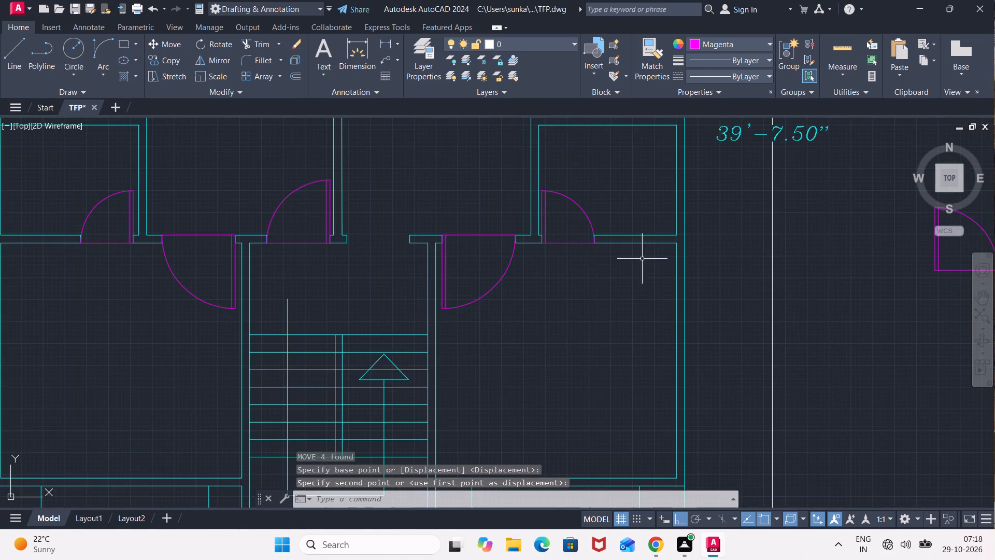
{"action": "scroll", "coordinate": [643, 258], "scroll_direction": "down", "scroll_amount": 1}
{"action": "middle_click_drag", "start_coordinate": [644, 258], "coordinate": [356, 261]}
{"action": "left_click", "coordinate": [617, 211]}
{"action": "left_click", "coordinate": [503, 288]}
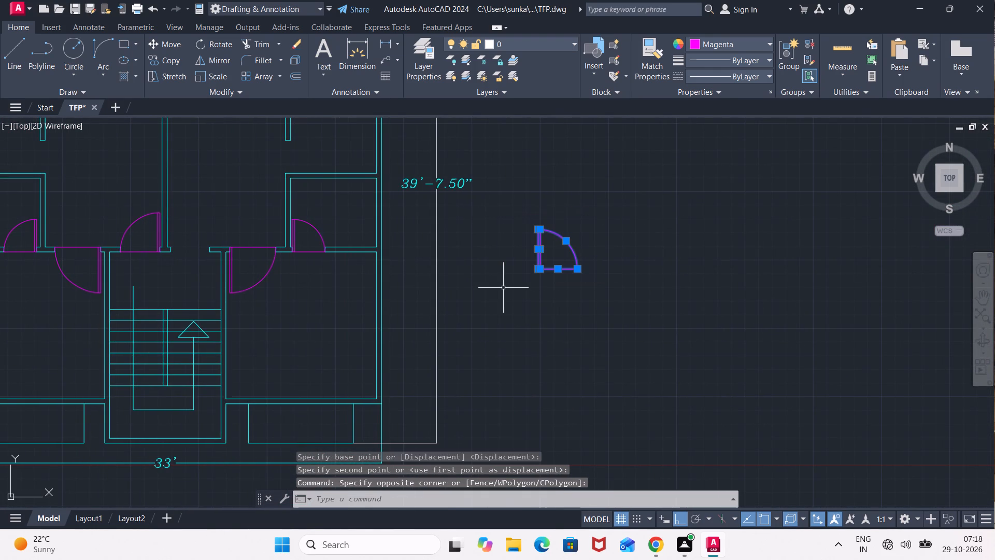
{"action": "key", "text": "m"}
{"action": "key", "text": "Return"}
{"action": "scroll", "coordinate": [521, 276], "scroll_direction": "up", "scroll_amount": 2}
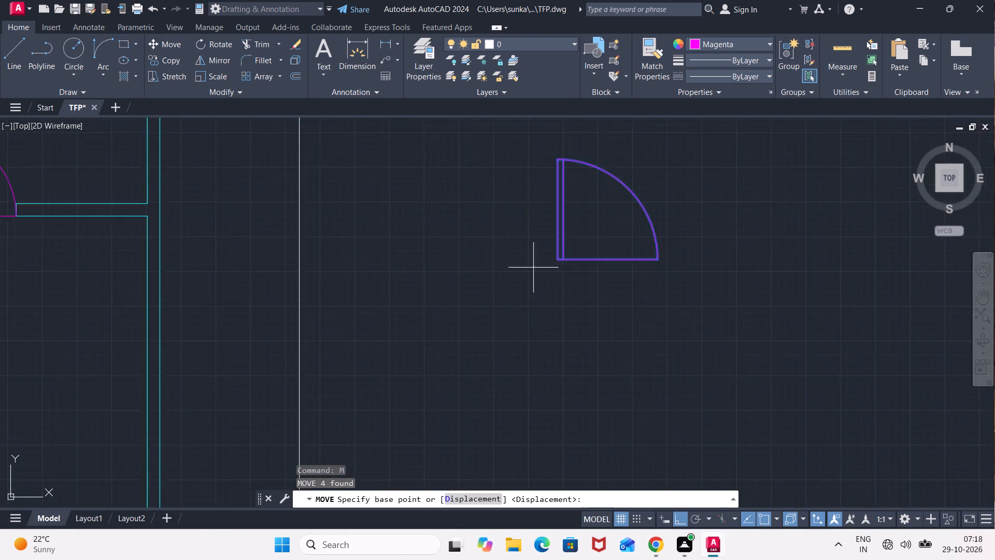
{"action": "scroll", "coordinate": [534, 267], "scroll_direction": "up", "scroll_amount": 1}
{"action": "left_click", "coordinate": [572, 257]}
{"action": "scroll", "coordinate": [372, 247], "scroll_direction": "down", "scroll_amount": 3}
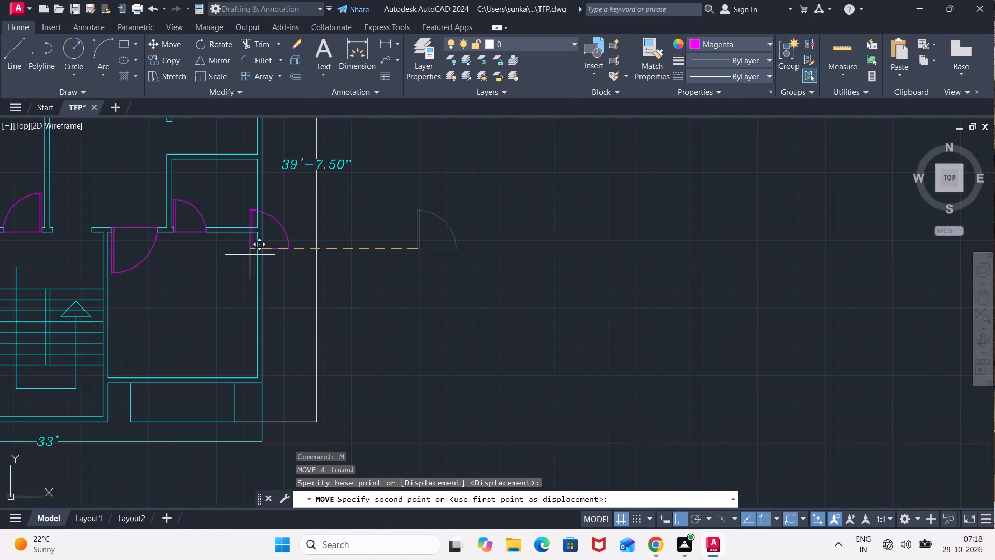
{"action": "middle_click_drag", "start_coordinate": [248, 255], "coordinate": [535, 261]}
{"action": "scroll", "coordinate": [361, 247], "scroll_direction": "up", "scroll_amount": 3}
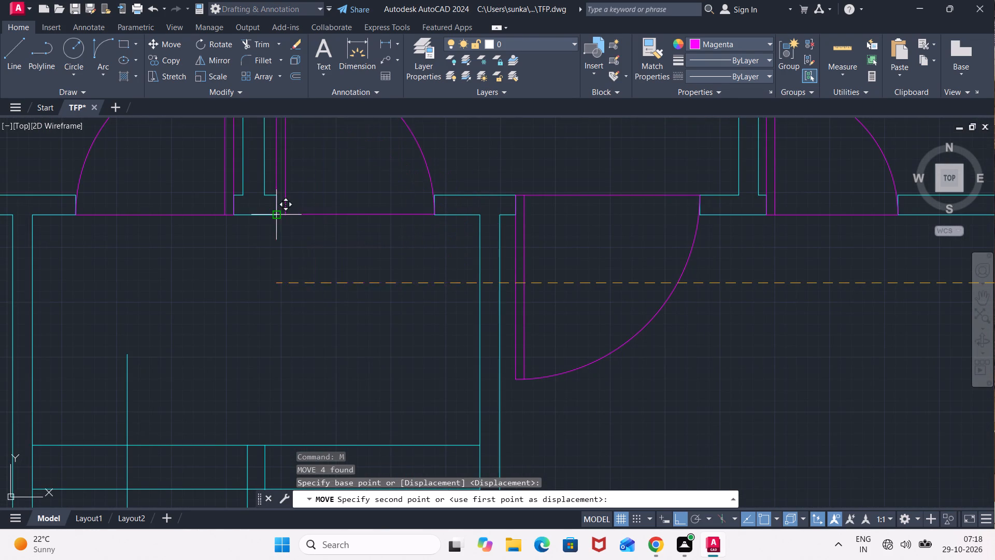
{"action": "left_click", "coordinate": [273, 216]}
Set the current drawing colour to index colour 230.
{"action": "scroll", "coordinate": [429, 235], "scroll_direction": "down", "scroll_amount": 4}
{"action": "middle_click_drag", "start_coordinate": [462, 203], "coordinate": [476, 273]}
{"action": "middle_click_drag", "start_coordinate": [470, 260], "coordinate": [472, 346]}
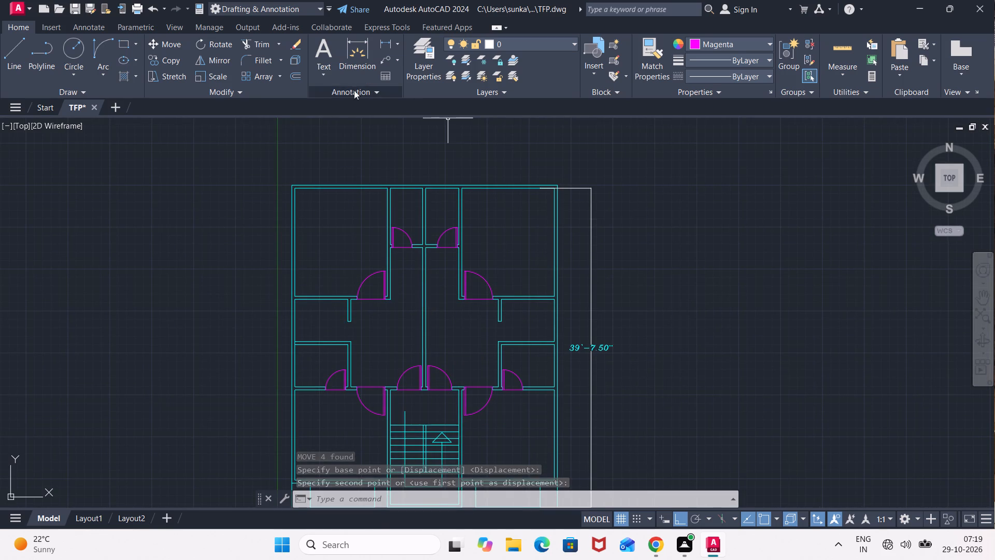
{"action": "left_click", "coordinate": [693, 38]}
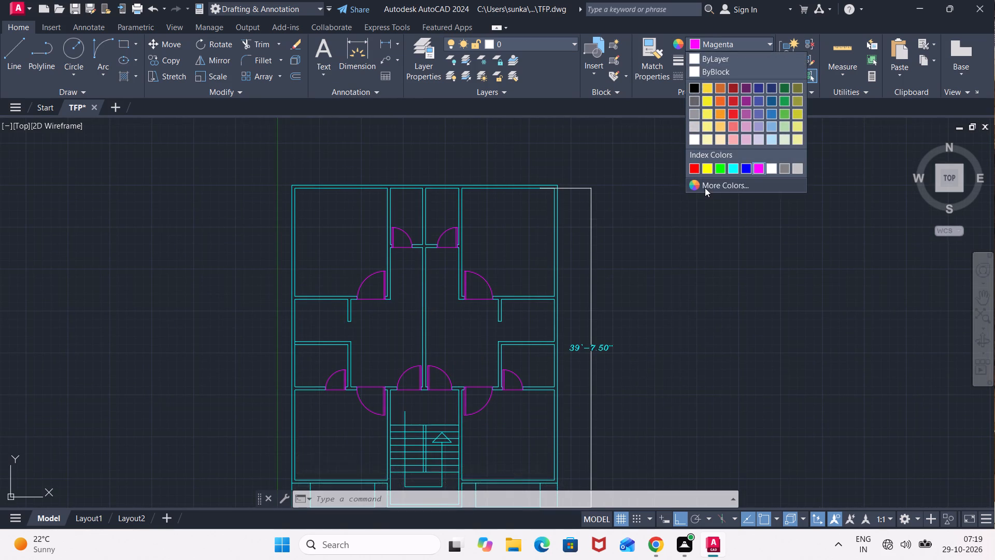
{"action": "left_click", "coordinate": [705, 188]}
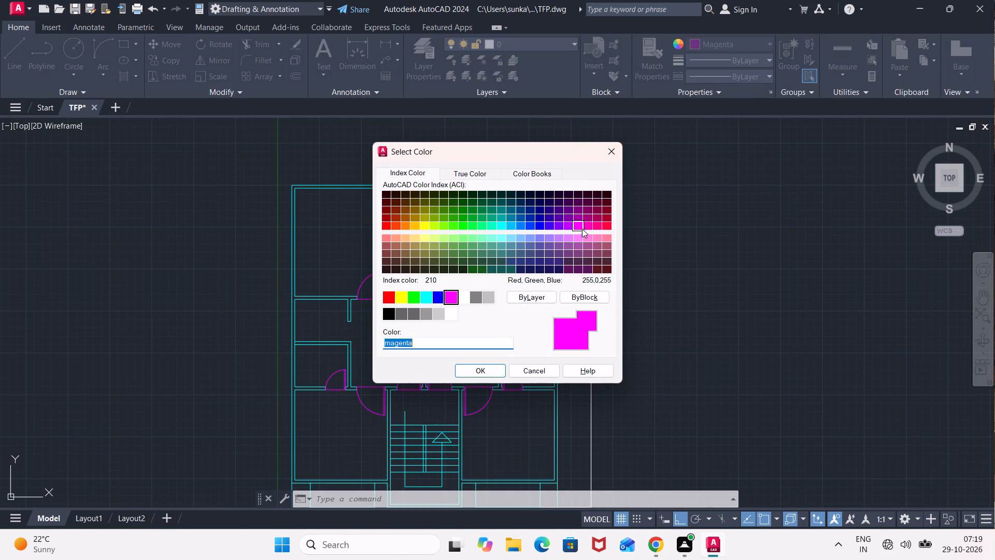
{"action": "left_click", "coordinate": [596, 225]}
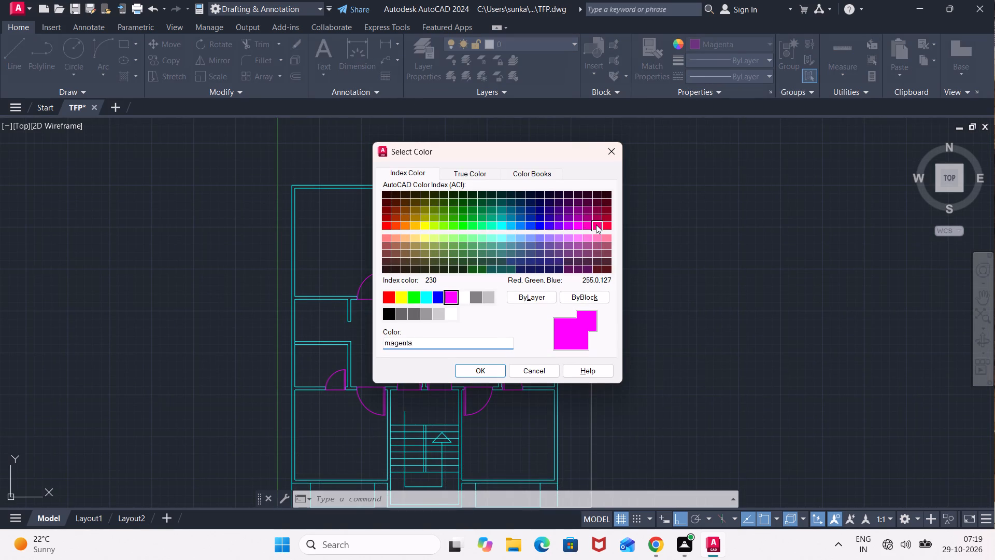
{"action": "left_click", "coordinate": [488, 366]}
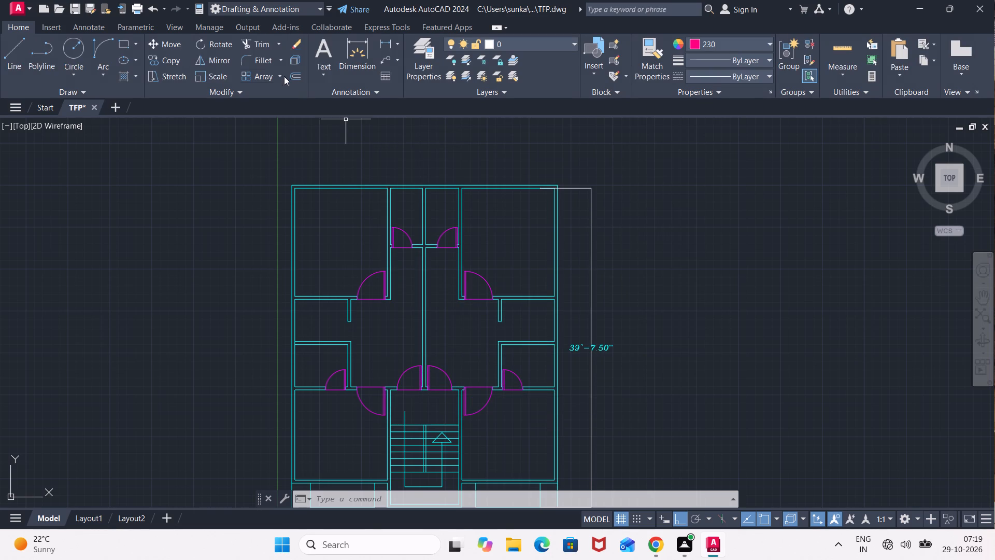
Place single-line text 6" high at 0 rotation in the upper-left bedroom, reading M-BED over 11'6"X13'5".
{"action": "left_click", "coordinate": [320, 75]}
{"action": "left_click", "coordinate": [336, 128]}
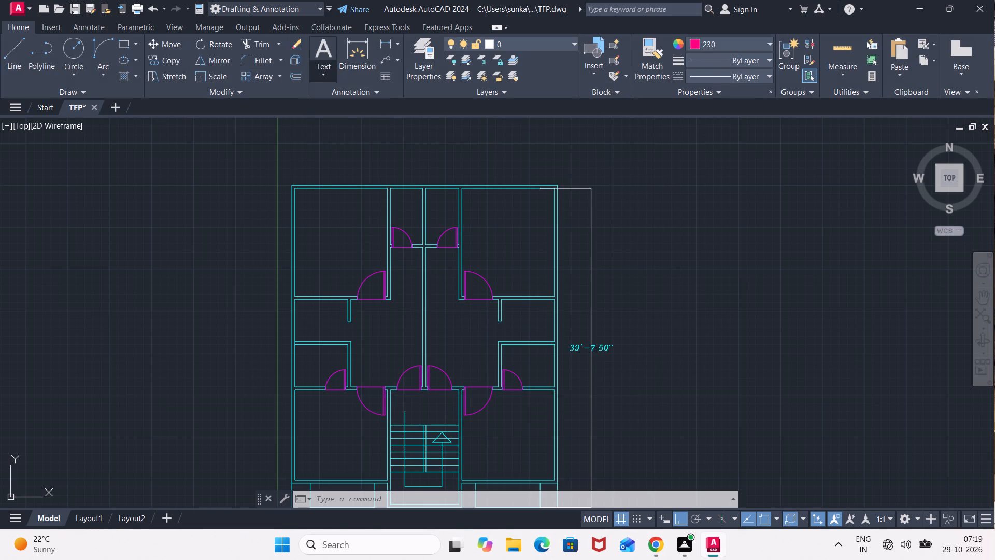
{"action": "scroll", "coordinate": [307, 254], "scroll_direction": "up", "scroll_amount": 2}
{"action": "left_click", "coordinate": [319, 167]}
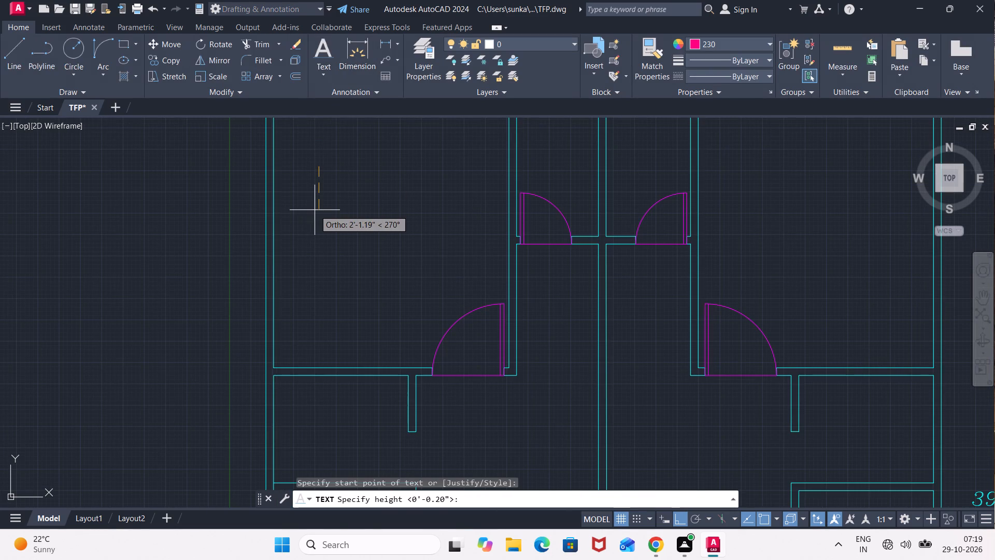
{"action": "type", "text": "6\""}
{"action": "key", "text": "Return"}
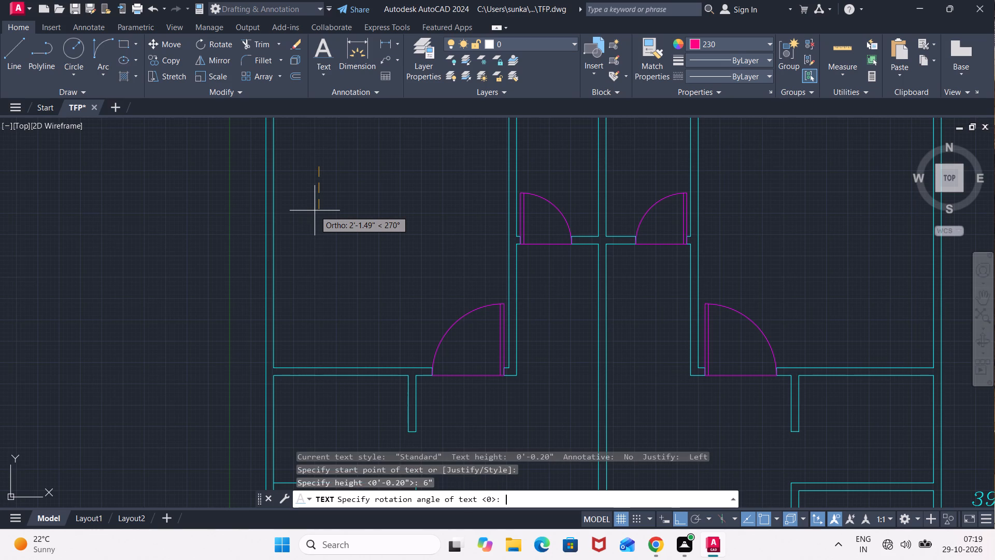
{"action": "key", "text": "0"}
{"action": "key", "text": "Return"}
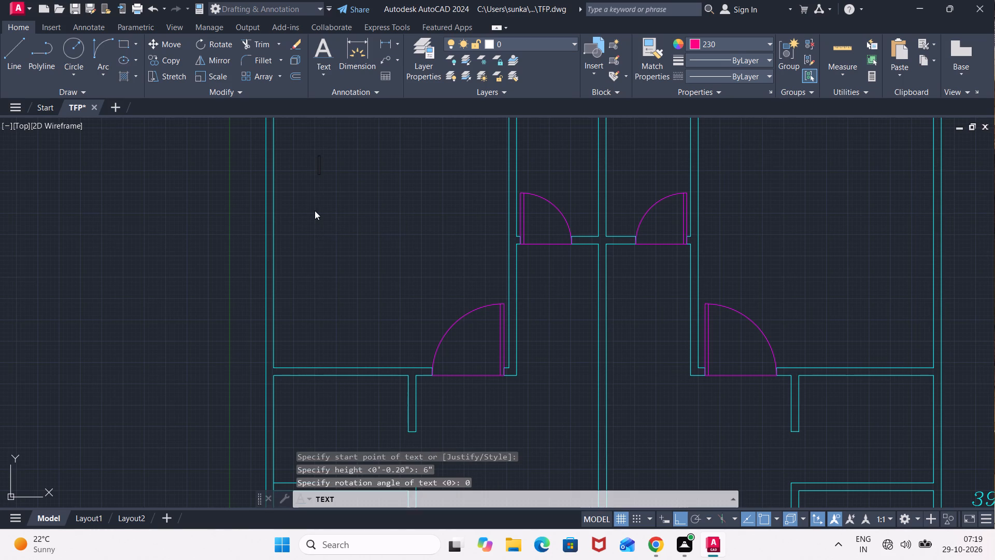
{"action": "key", "text": "m"}
{"action": "key", "text": "minus"}
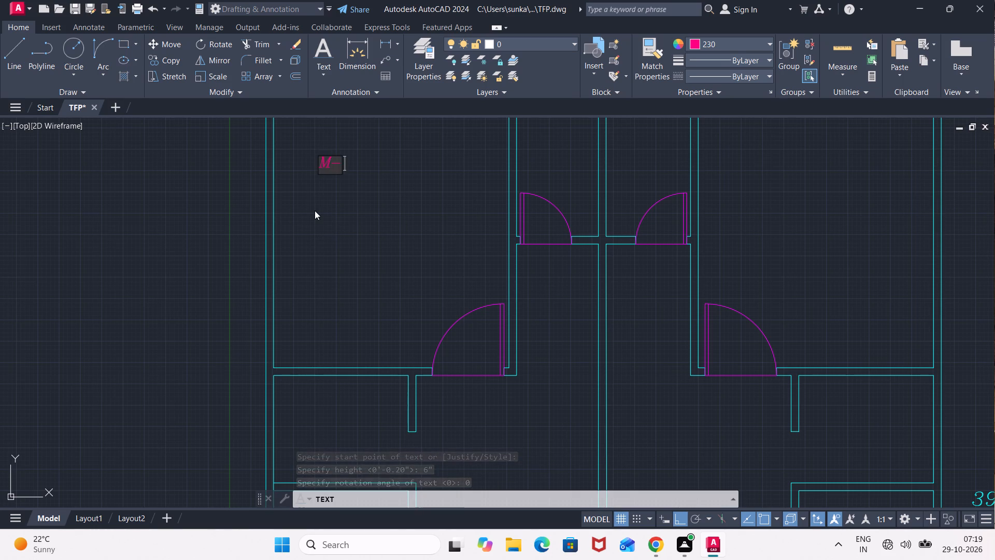
{"action": "type", "text": "BED"}
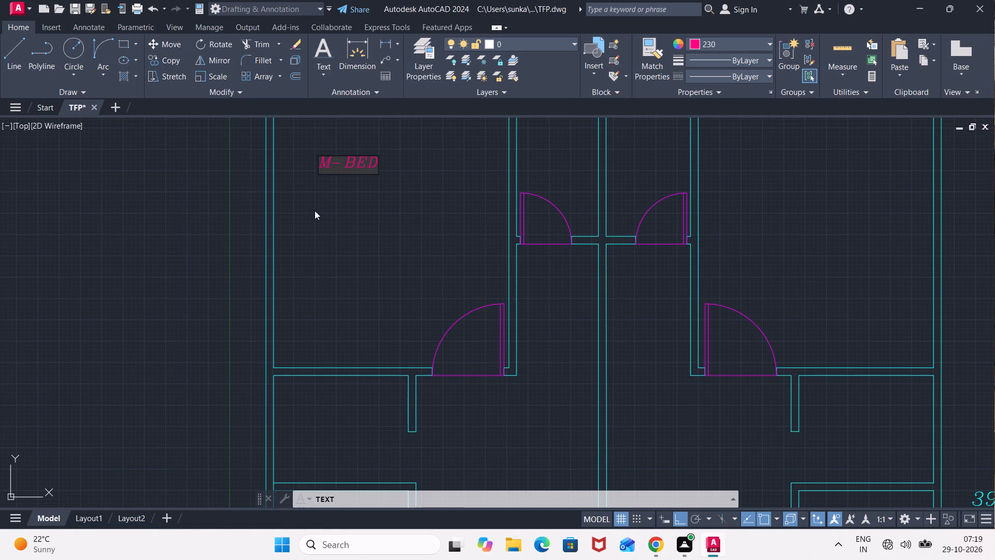
{"action": "key", "text": "Return"}
{"action": "type", "text": "11'6\""}
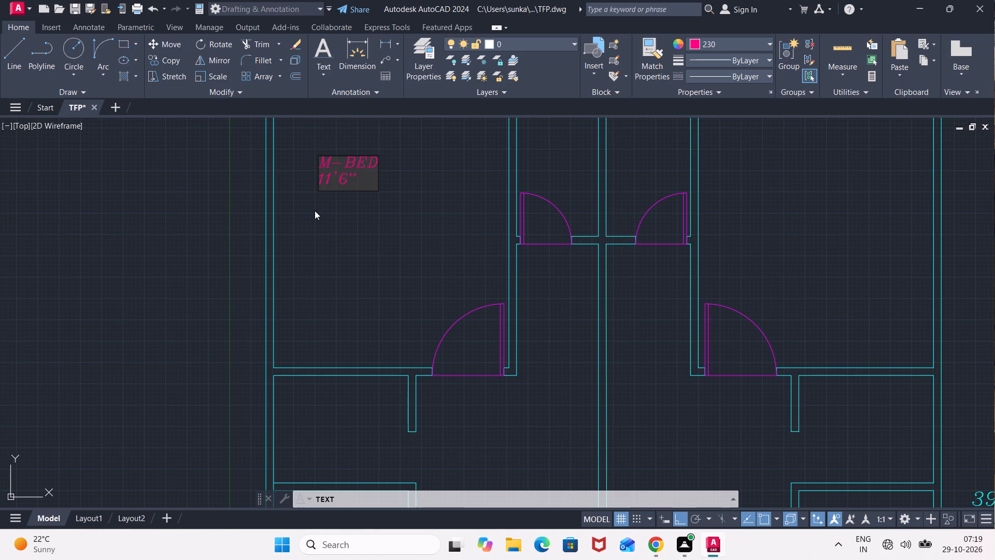
{"action": "key", "text": "x"}
{"action": "type", "text": "13'5\""}
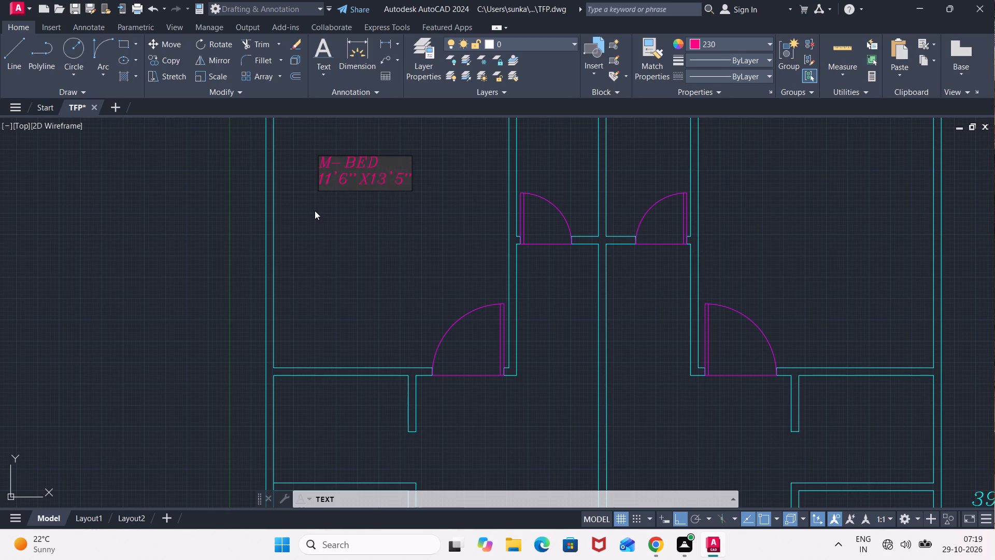
Label the room directly below the left master bedroom KITCHEN, with 6'7"X5'3" on a second line.
{"action": "scroll", "coordinate": [325, 390], "scroll_direction": "down", "scroll_amount": 1}
{"action": "middle_click_drag", "start_coordinate": [317, 406], "coordinate": [370, 316]}
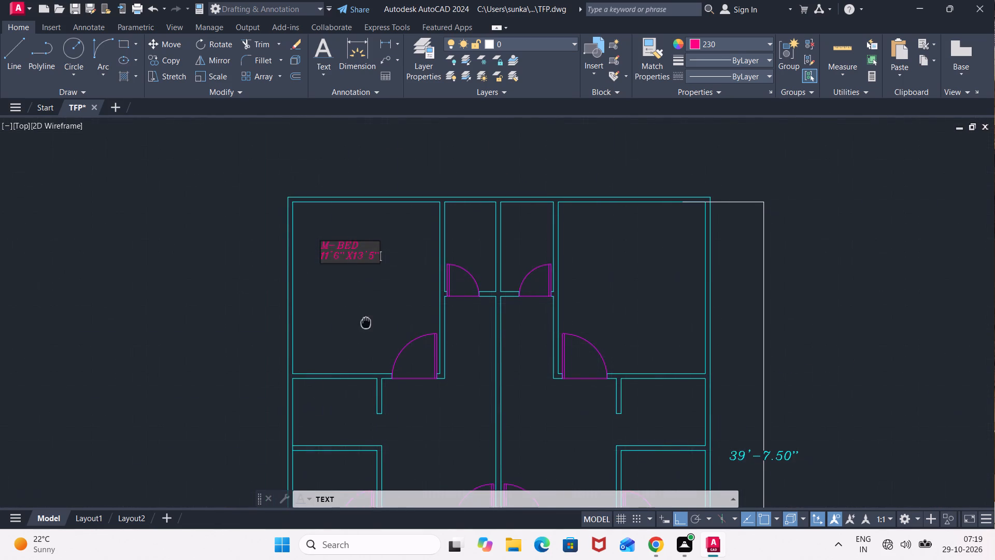
{"action": "middle_click_drag", "start_coordinate": [370, 316], "coordinate": [373, 316]}
{"action": "scroll", "coordinate": [360, 317], "scroll_direction": "up", "scroll_amount": 3}
{"action": "left_click", "coordinate": [350, 320]}
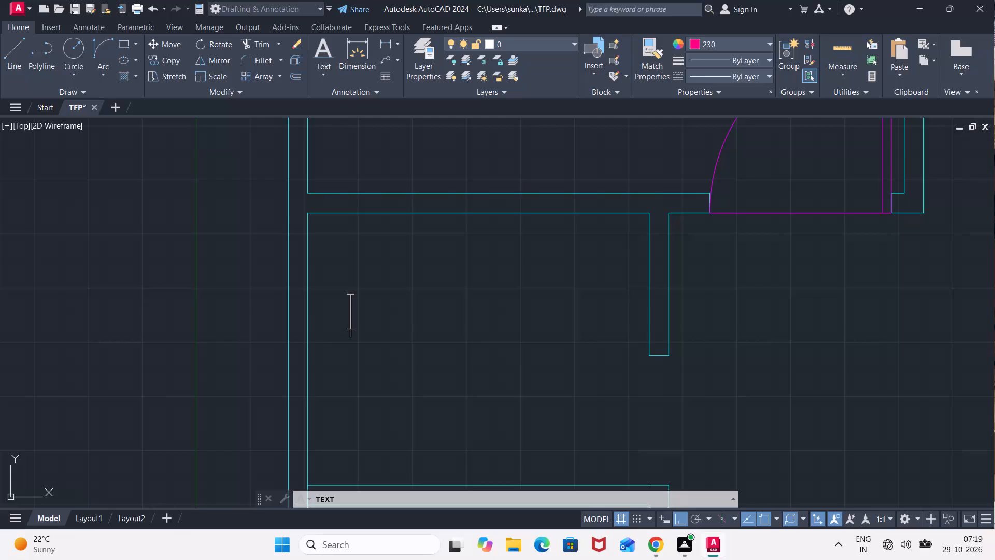
{"action": "type", "text": "KITCHEN"}
{"action": "key", "text": "Return"}
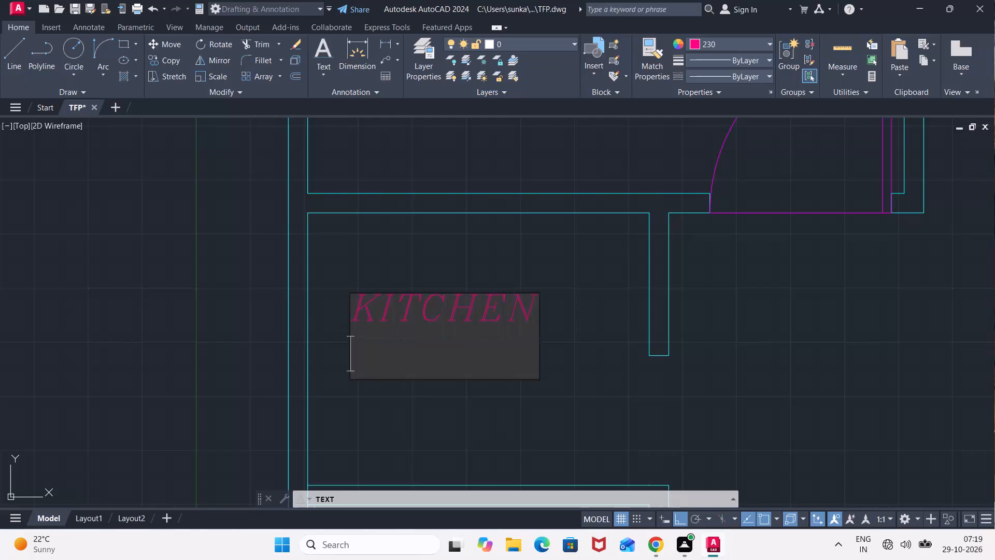
{"action": "type", "text": "6'7\""}
{"action": "key", "text": "x"}
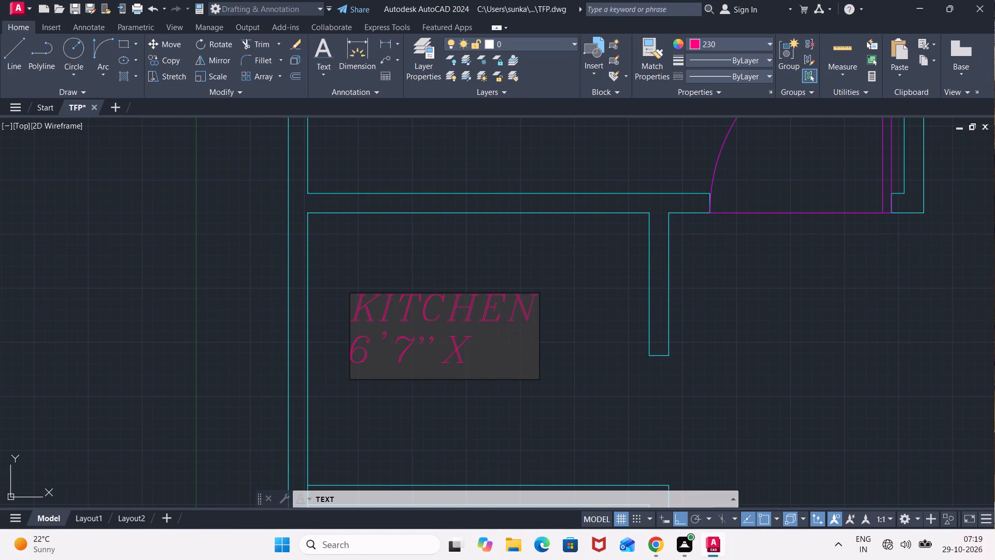
{"action": "type", "text": "5'3\""}
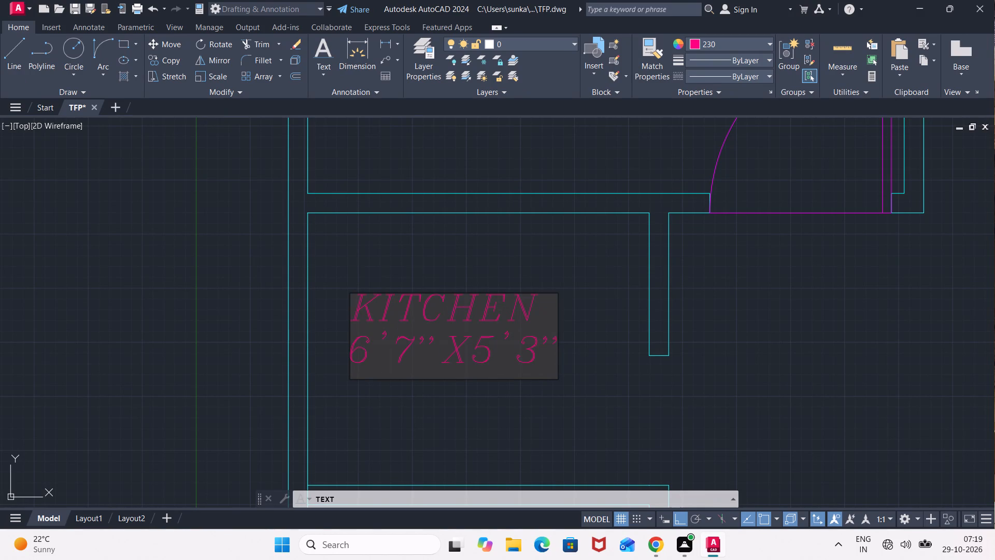
Label the open area between the left kitchen and the central wall DINING, with 8'11"X10'8" beneath.
{"action": "scroll", "coordinate": [469, 393], "scroll_direction": "down", "scroll_amount": 3}
{"action": "middle_click_drag", "start_coordinate": [557, 407], "coordinate": [427, 315]}
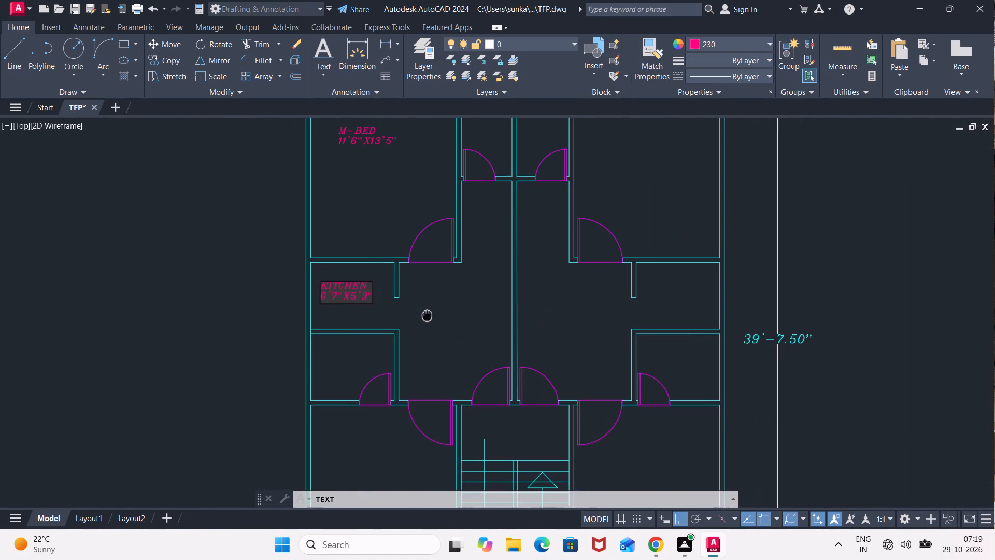
{"action": "middle_click_drag", "start_coordinate": [427, 315], "coordinate": [387, 254]}
{"action": "scroll", "coordinate": [440, 273], "scroll_direction": "up", "scroll_amount": 1}
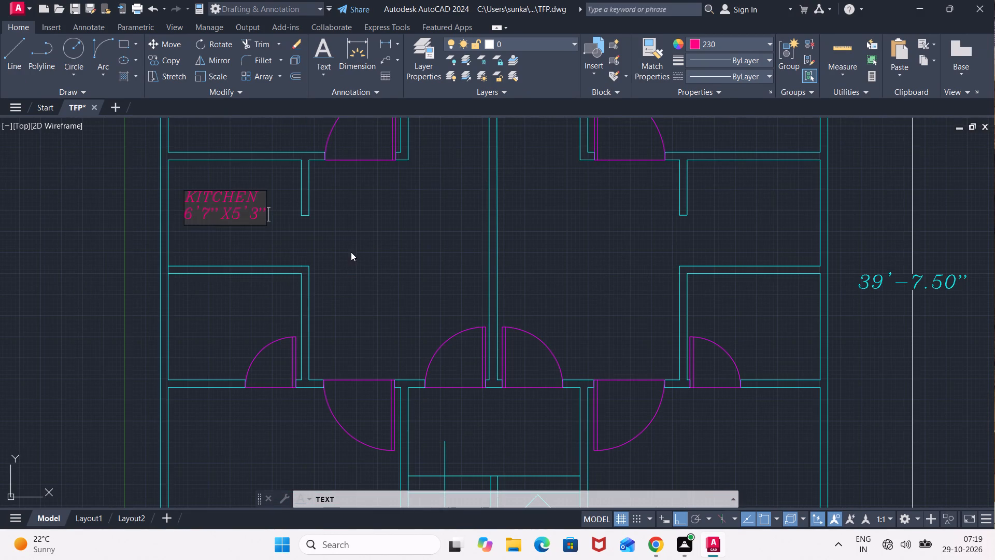
{"action": "left_click", "coordinate": [351, 247]}
{"action": "type", "text": "DINING"}
{"action": "key", "text": "Return"}
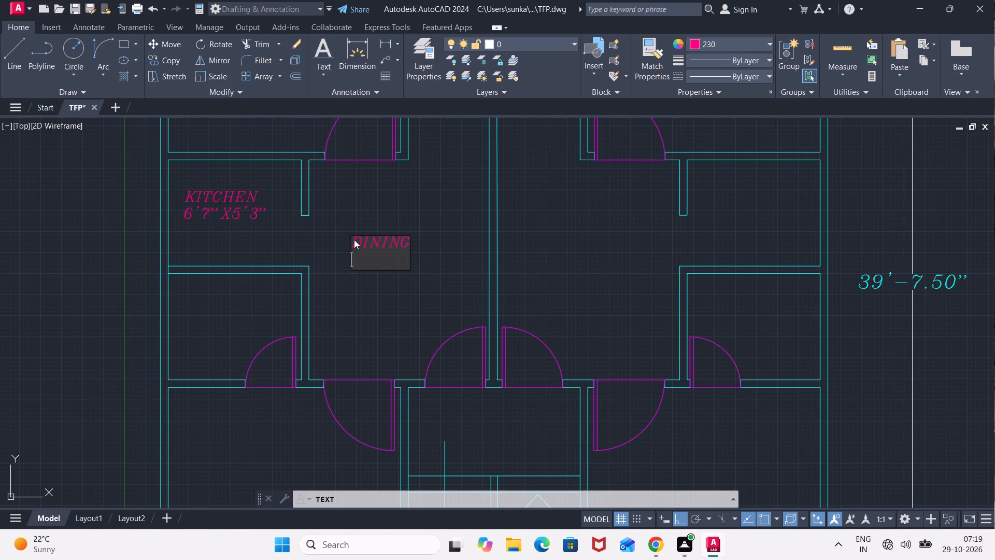
{"action": "type", "text": "8'11\"X"}
{"action": "type", "text": "10'8\""}
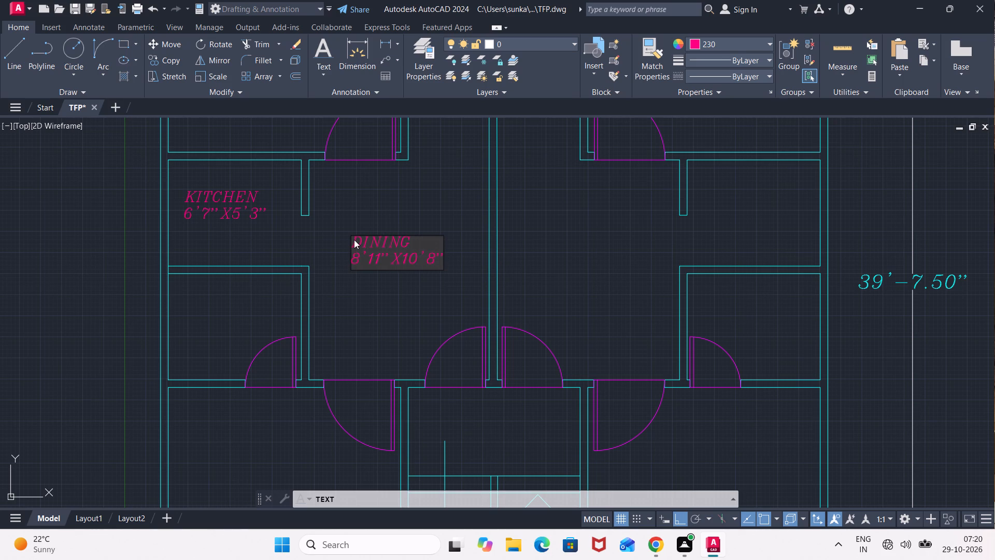
Label the matching open area right of the central wall DINING, with 8'11"X10'8' on a second line.
{"action": "left_click", "coordinate": [520, 242]}
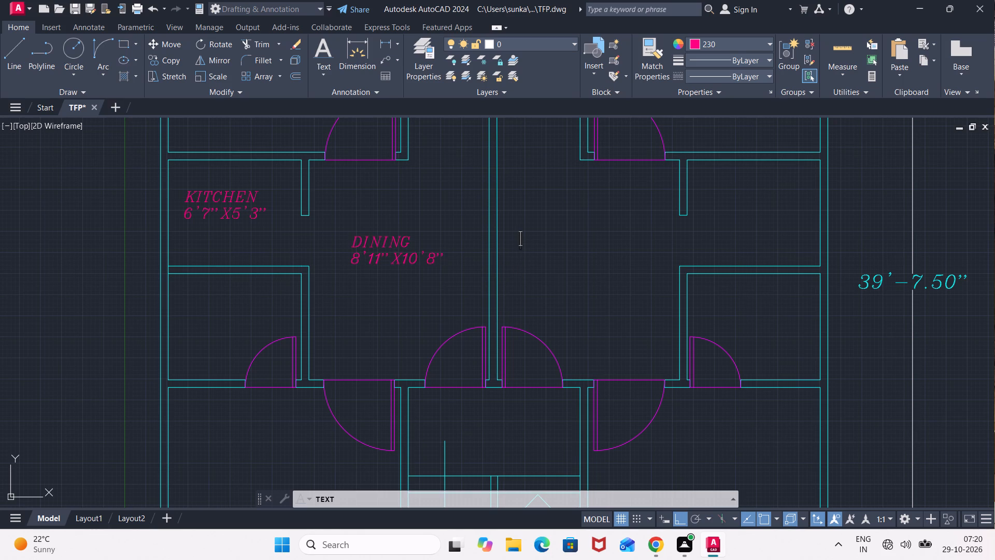
{"action": "type", "text": "DINING"}
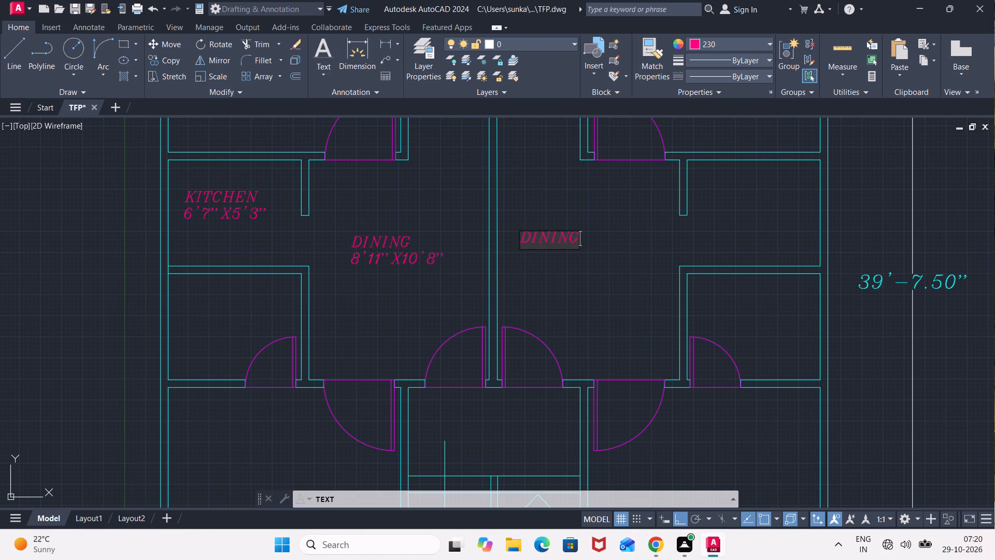
{"action": "key", "text": "Return"}
{"action": "type", "text": "8'11\""}
{"action": "type", "text": "X10'8'"}
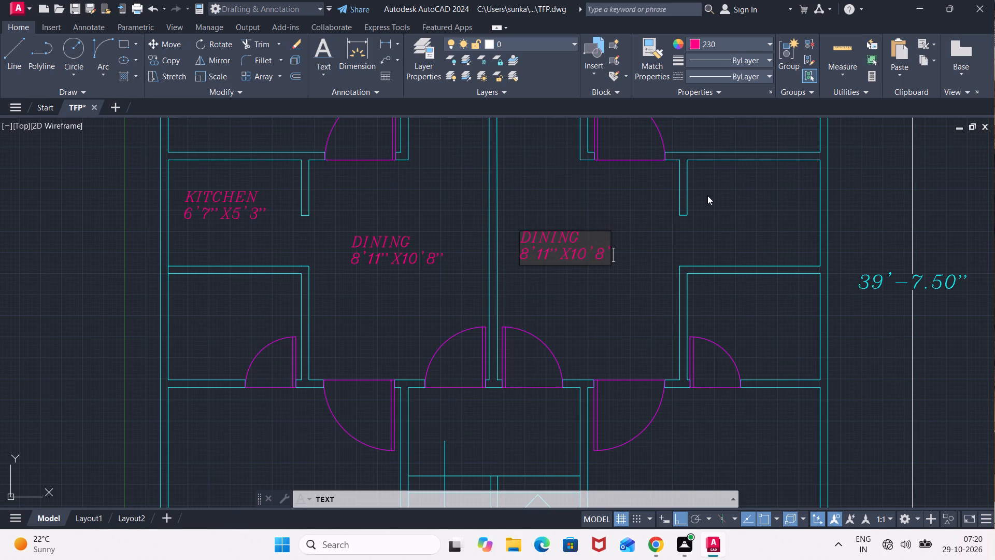
Label the right unit's small room beside the dining area KITCHEN, with 6'7"X5'3" on a second line.
{"action": "left_click", "coordinate": [717, 197]}
{"action": "left_click", "coordinate": [710, 203]}
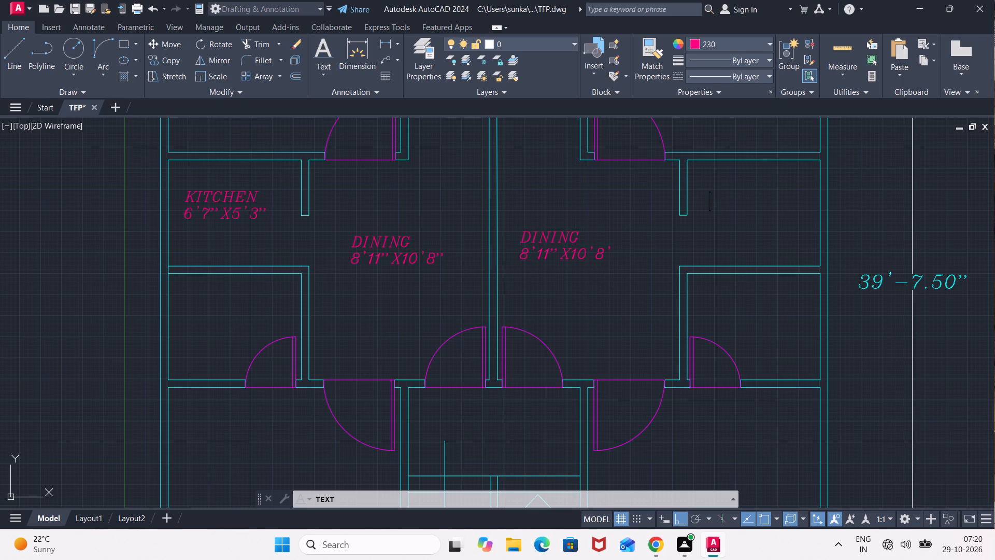
{"action": "type", "text": "KITCHEN"}
{"action": "key", "text": "Return"}
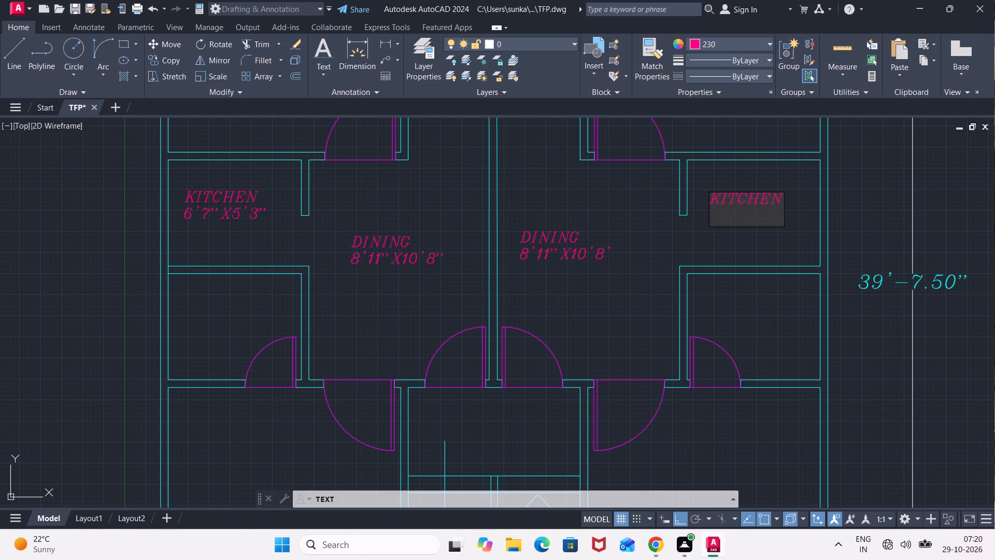
{"action": "type", "text": "6'7\"X"}
{"action": "type", "text": "5'3\""}
Label the room below the right kitchen TOILET, with 6'7"X5'3" on a second line.
{"action": "left_click", "coordinate": [718, 312]}
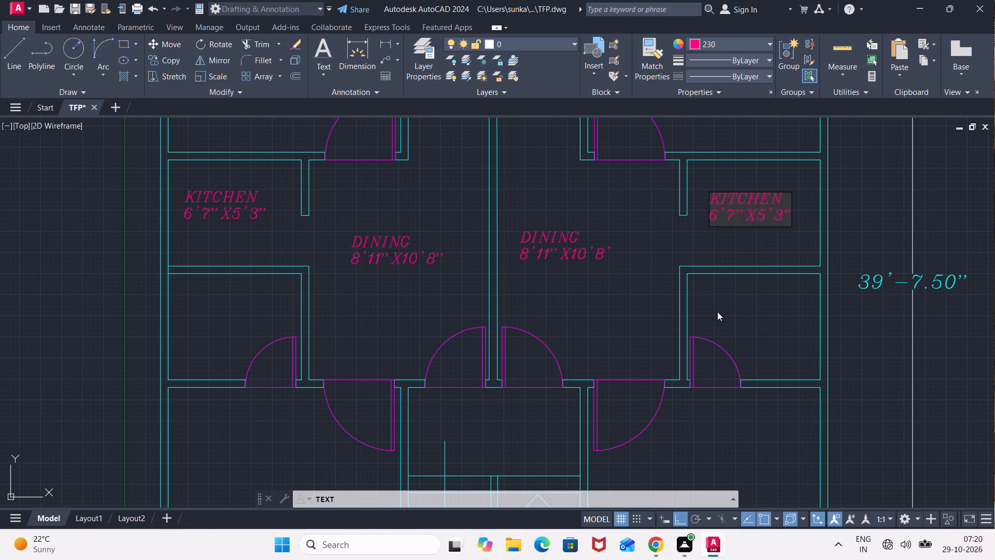
{"action": "left_click", "coordinate": [707, 305]}
{"action": "type", "text": "TOILET"}
{"action": "key", "text": "Return"}
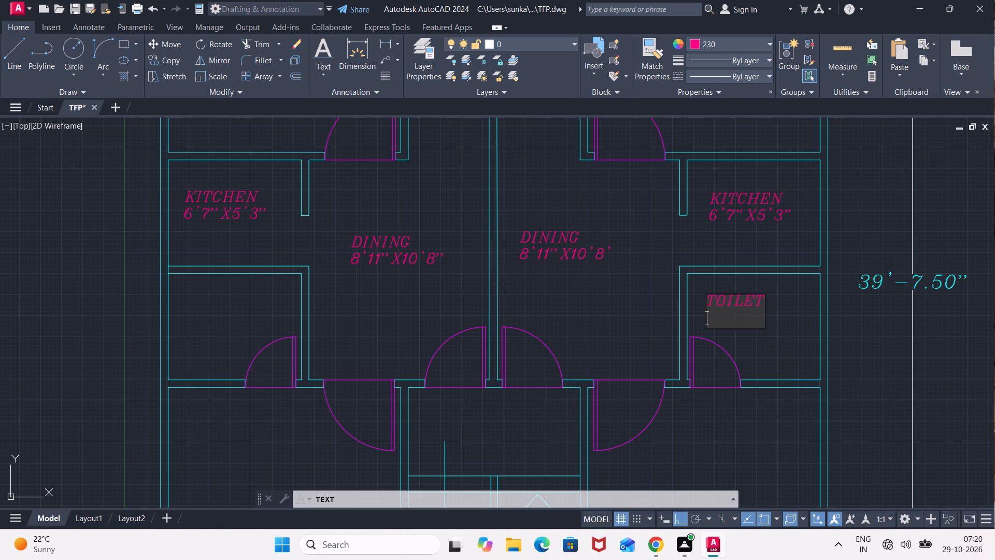
{"action": "type", "text": "6'7\""}
{"action": "type", "text": "X5'3\""}
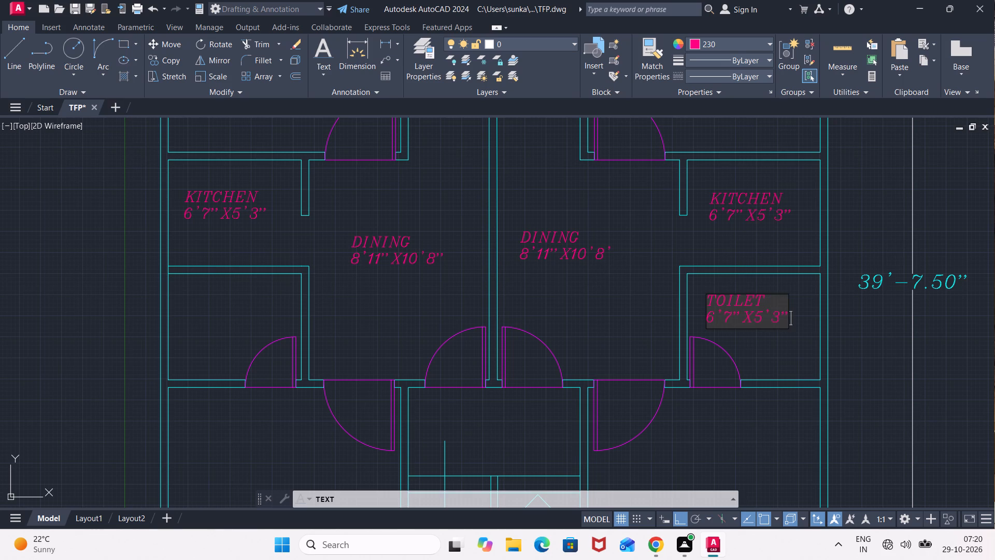
Label the room below the left kitchen TOILET, with 6'7"X5'3" on a second line.
{"action": "left_click", "coordinate": [184, 306]}
{"action": "type", "text": "TOILET"}
{"action": "key", "text": "Return"}
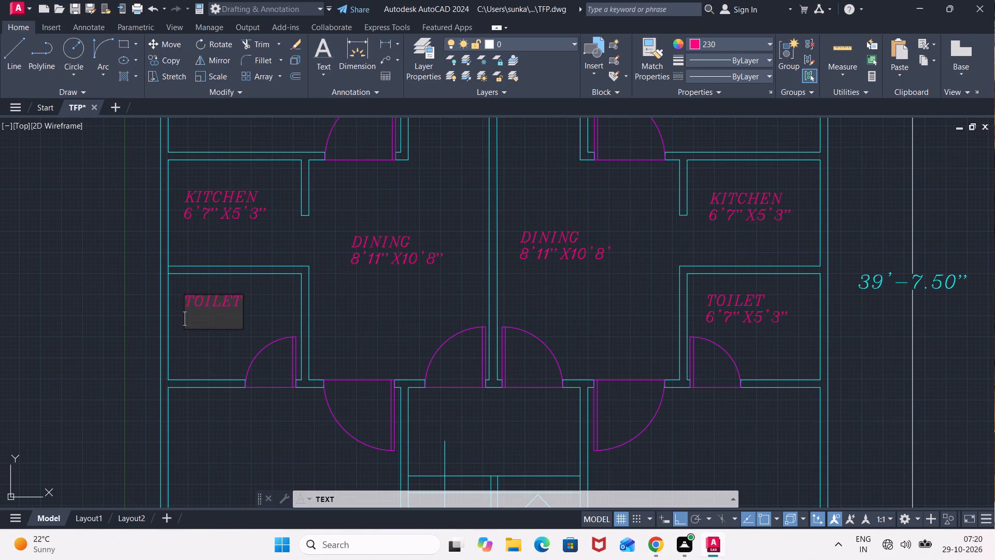
{"action": "type", "text": "6'7\"X5'3\""}
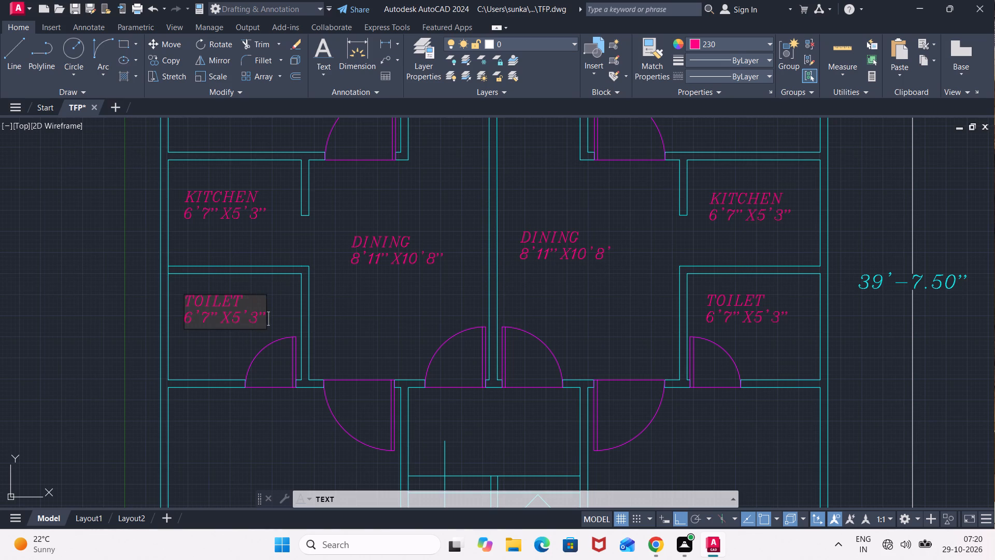
Label the large room left of the staircase C-BED, with 11'6"X13'5" on a second line.
{"action": "scroll", "coordinate": [212, 363], "scroll_direction": "down", "scroll_amount": 2}
{"action": "middle_click_drag", "start_coordinate": [224, 390], "coordinate": [287, 279]}
{"action": "scroll", "coordinate": [286, 311], "scroll_direction": "up", "scroll_amount": 3}
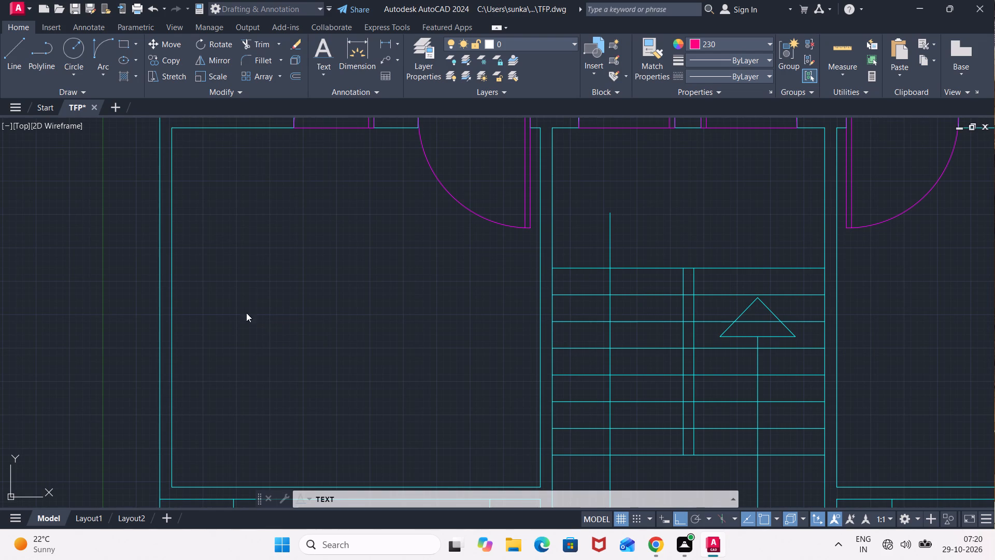
{"action": "left_click", "coordinate": [241, 307]}
{"action": "key", "text": "c"}
{"action": "key", "text": "minus"}
{"action": "type", "text": "BED"}
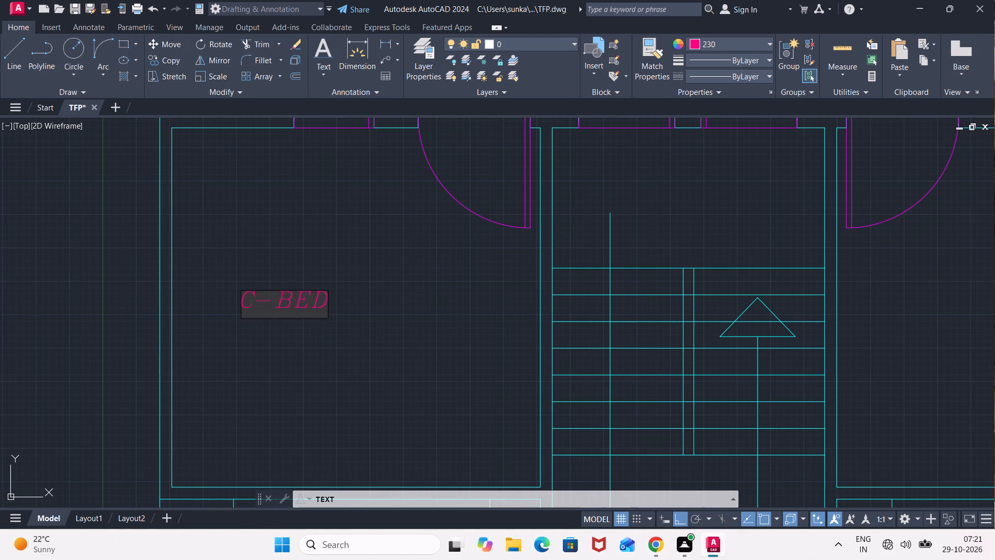
{"action": "key", "text": "Return"}
{"action": "type", "text": "11'"}
{"action": "type", "text": "6\"X"}
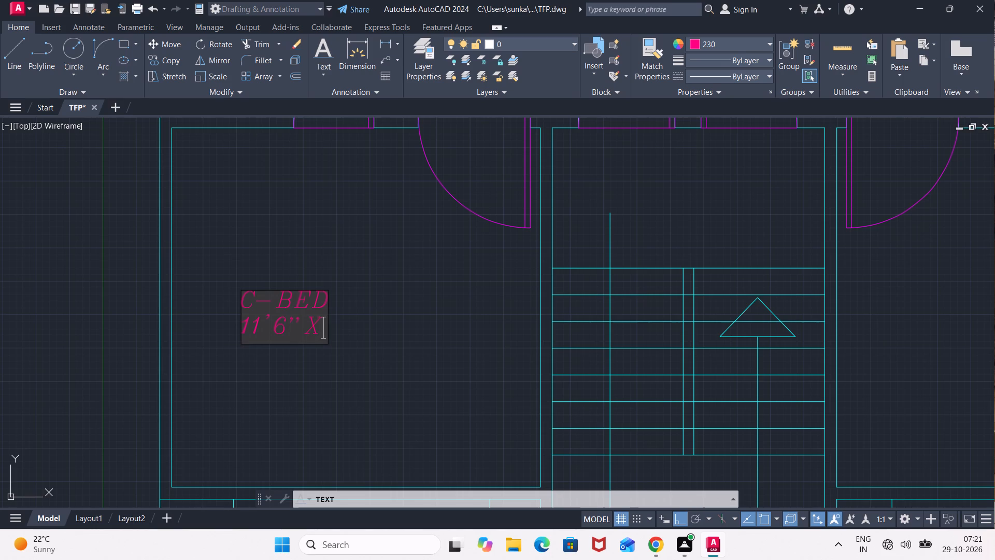
{"action": "type", "text": "13'5\""}
Label the open landing above the stair treads STAIR.
{"action": "scroll", "coordinate": [273, 329], "scroll_direction": "down", "scroll_amount": 2}
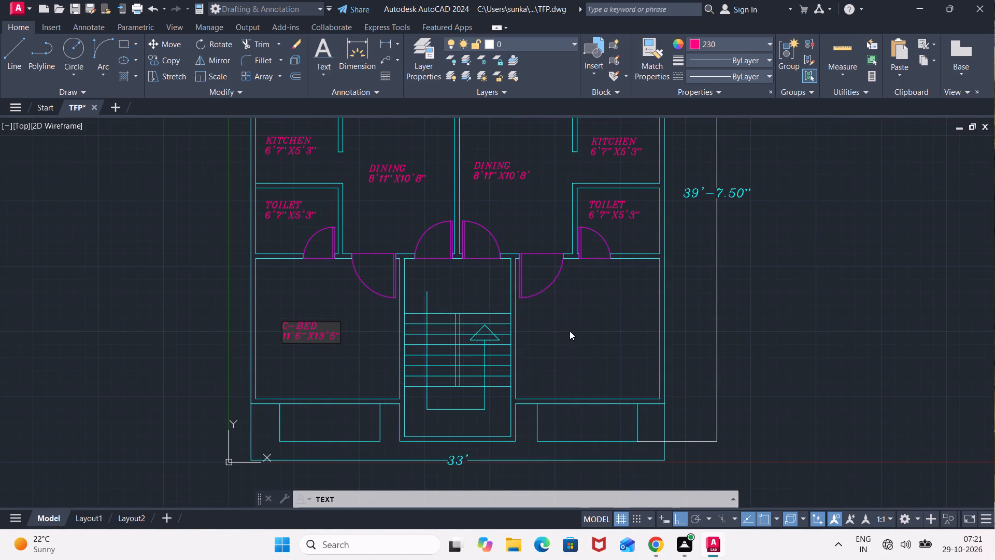
{"action": "scroll", "coordinate": [440, 286], "scroll_direction": "up", "scroll_amount": 2}
{"action": "left_click", "coordinate": [435, 285]}
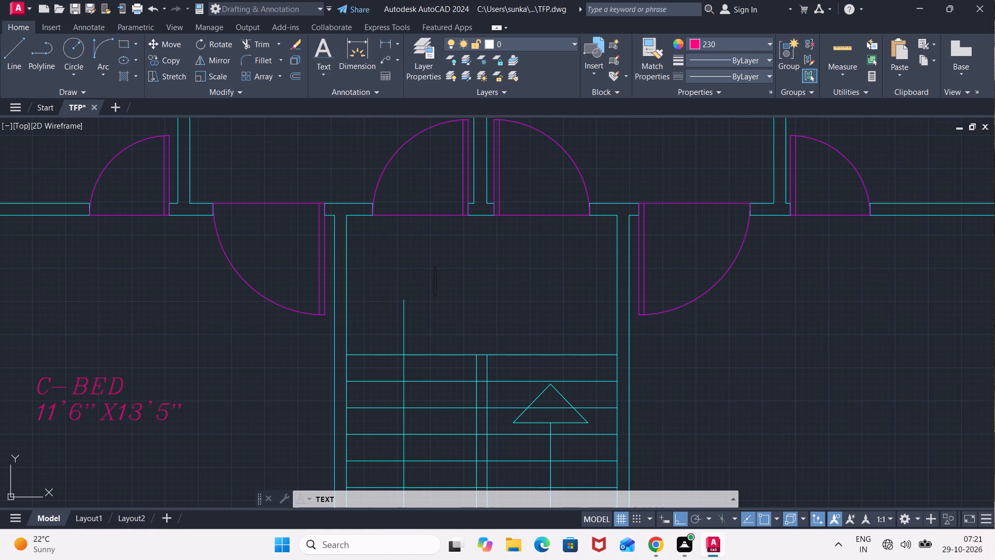
{"action": "type", "text": "STAIR"}
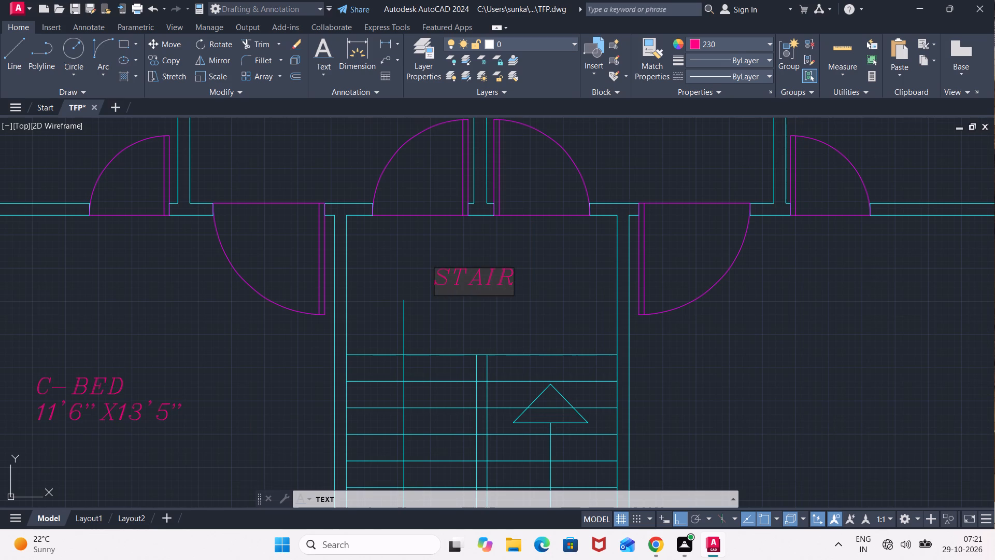
Label the large room right of the staircase C-BED, with 11'6"X13'5" on a second line.
{"action": "scroll", "coordinate": [435, 284], "scroll_direction": "down", "scroll_amount": 1}
{"action": "middle_click_drag", "start_coordinate": [624, 316], "coordinate": [266, 186]}
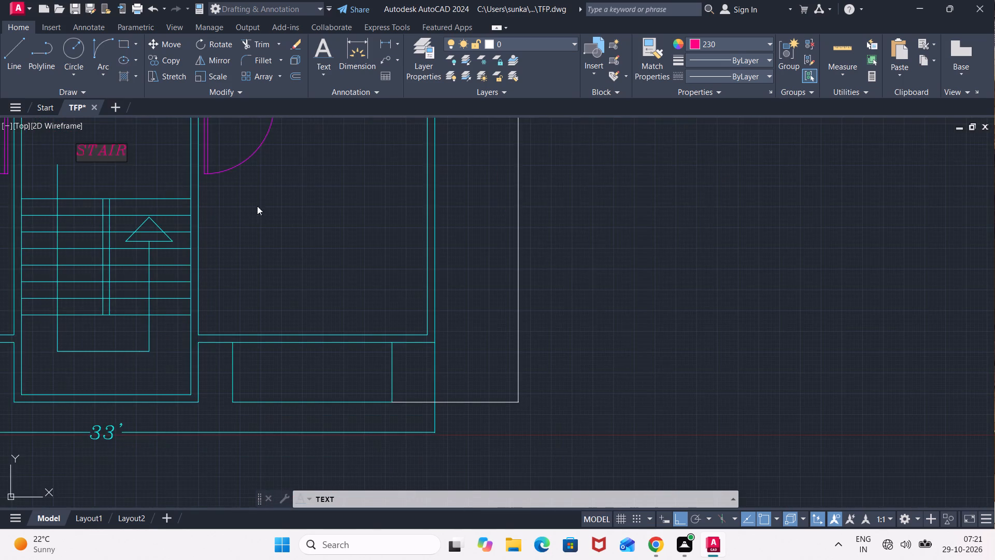
{"action": "scroll", "coordinate": [255, 214], "scroll_direction": "up", "scroll_amount": 1}
{"action": "left_click", "coordinate": [260, 196]}
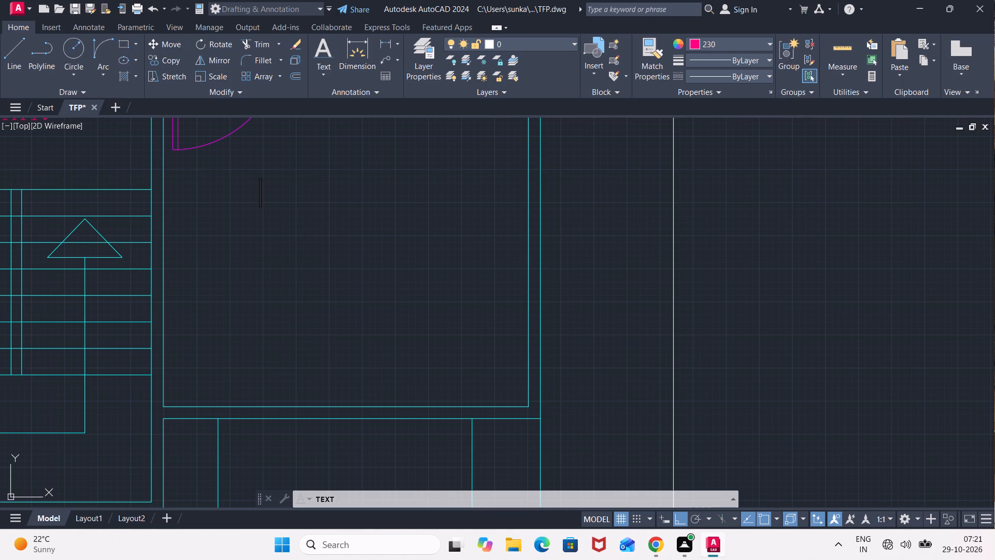
{"action": "type", "text": "C-"}
{"action": "type", "text": "BED"}
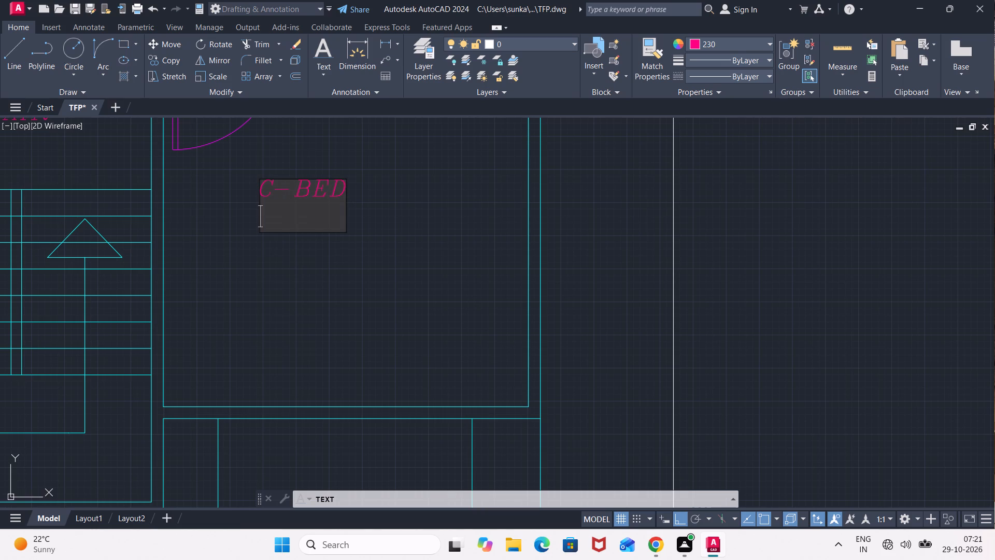
{"action": "key", "text": "Return"}
{"action": "type", "text": "11'6\""}
{"action": "key", "text": "x"}
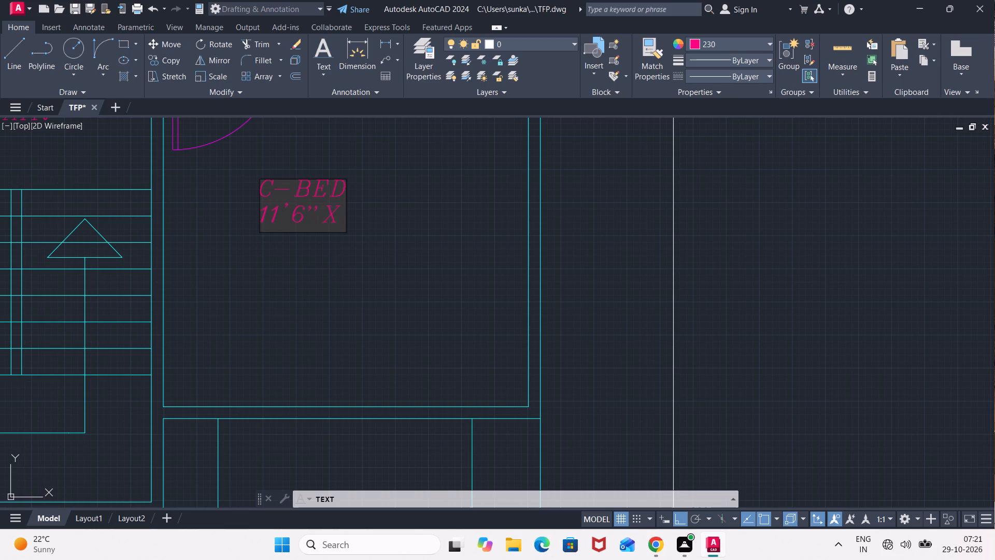
{"action": "type", "text": "13'5\""}
Label the narrow rectangle below the right C-BED room VERANDA, with 8'X3' on a second line.
{"action": "scroll", "coordinate": [264, 195], "scroll_direction": "down", "scroll_amount": 3}
{"action": "scroll", "coordinate": [270, 270], "scroll_direction": "up", "scroll_amount": 2}
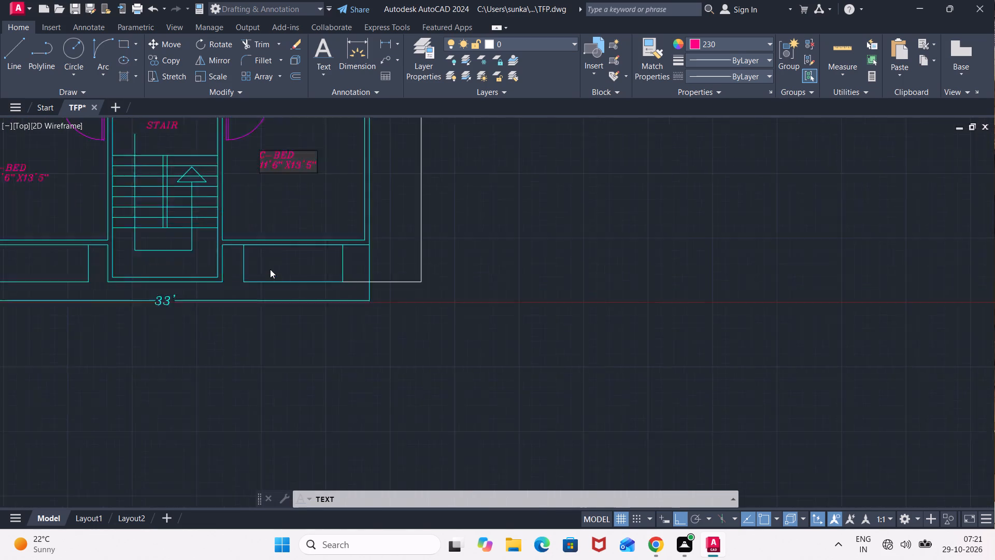
{"action": "scroll", "coordinate": [270, 269], "scroll_direction": "up", "scroll_amount": 1}
{"action": "left_click", "coordinate": [248, 251]}
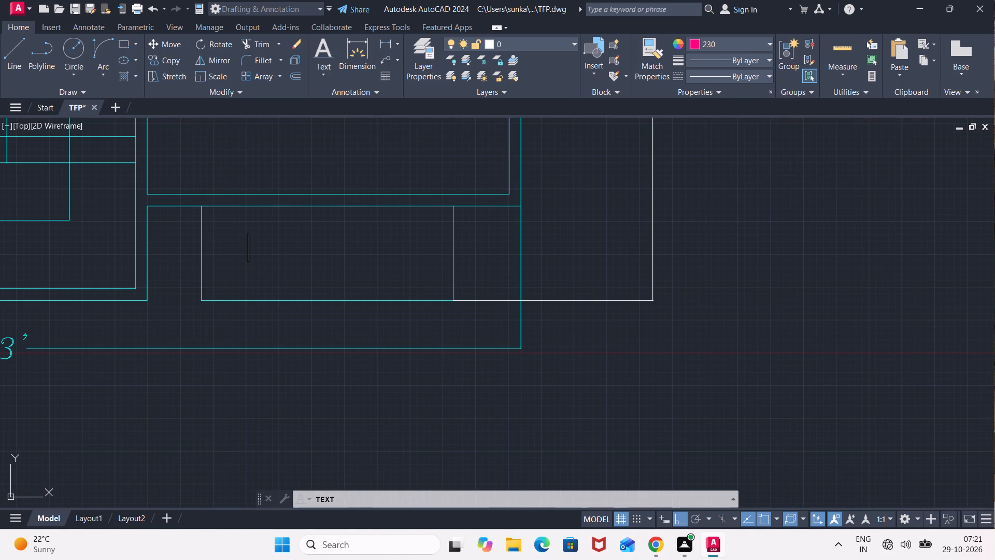
{"action": "type", "text": "VERE"}
{"action": "key", "text": "a"}
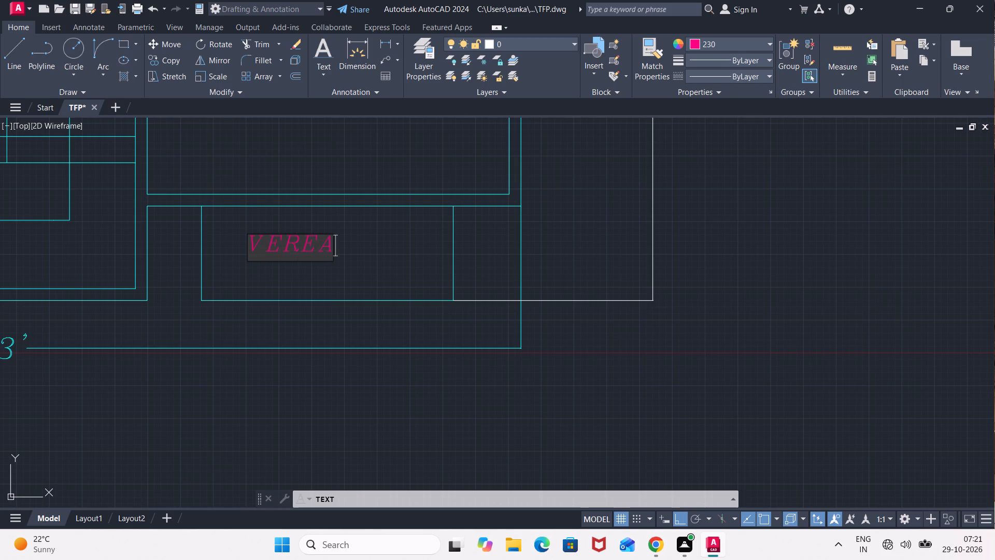
{"action": "key", "text": "BackSpace"}
{"action": "key", "text": "BackSpace"}
{"action": "key", "text": "a"}
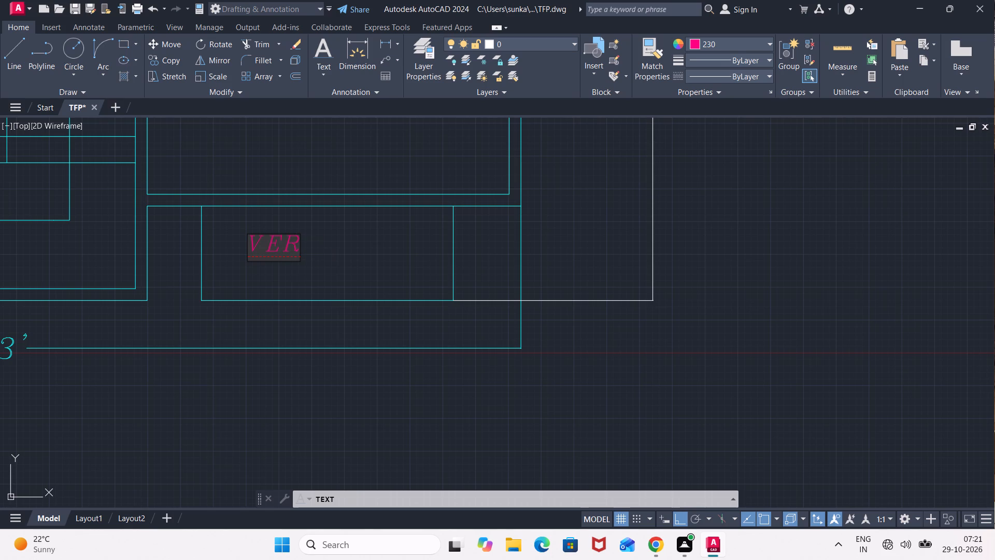
{"action": "type", "text": "NDA"}
{"action": "key", "text": "Return"}
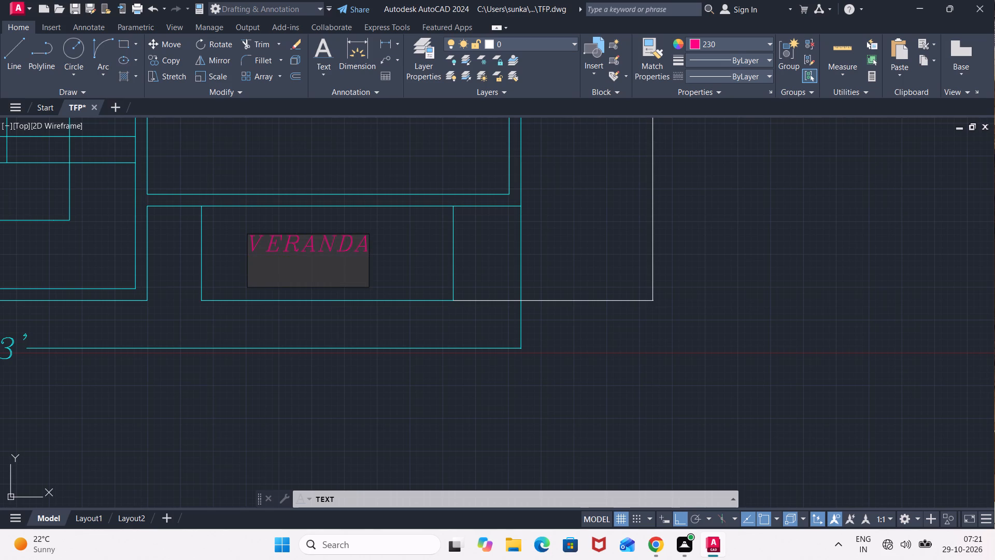
{"action": "type", "text": "8'"}
{"action": "key", "text": "x"}
{"action": "type", "text": "3'"}
Label the matching narrow rectangle below the left C-BED room VERANDA, with 8'X3' on a second line.
{"action": "scroll", "coordinate": [202, 282], "scroll_direction": "down", "scroll_amount": 1}
{"action": "middle_click_drag", "start_coordinate": [105, 264], "coordinate": [411, 235]}
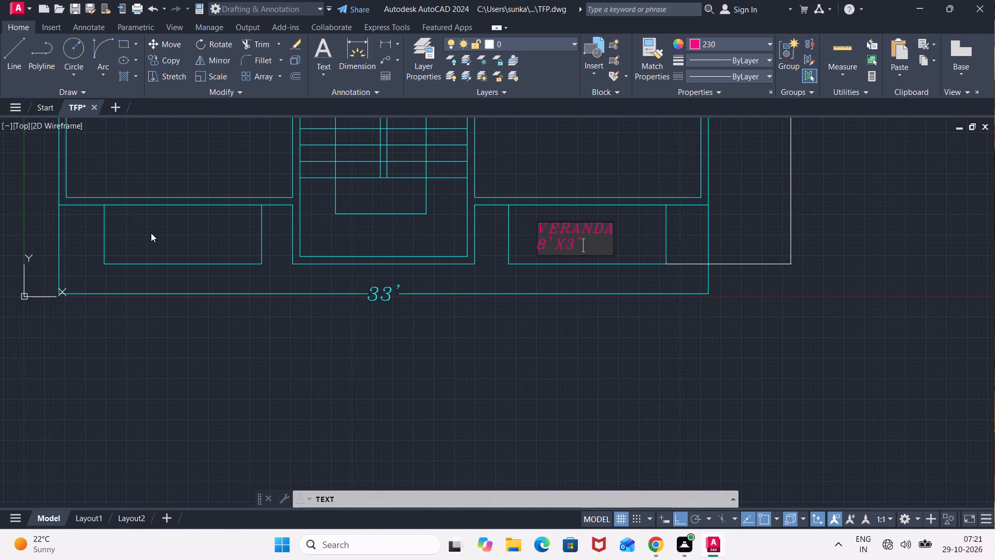
{"action": "scroll", "coordinate": [133, 223], "scroll_direction": "up", "scroll_amount": 2}
{"action": "left_click", "coordinate": [124, 227]}
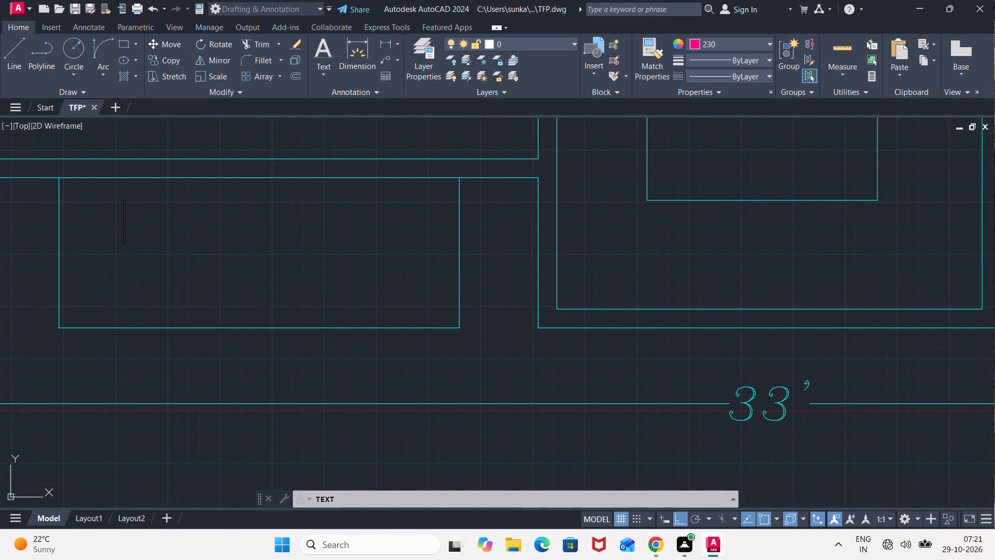
{"action": "type", "text": "VERANDA"}
{"action": "key", "text": "Return"}
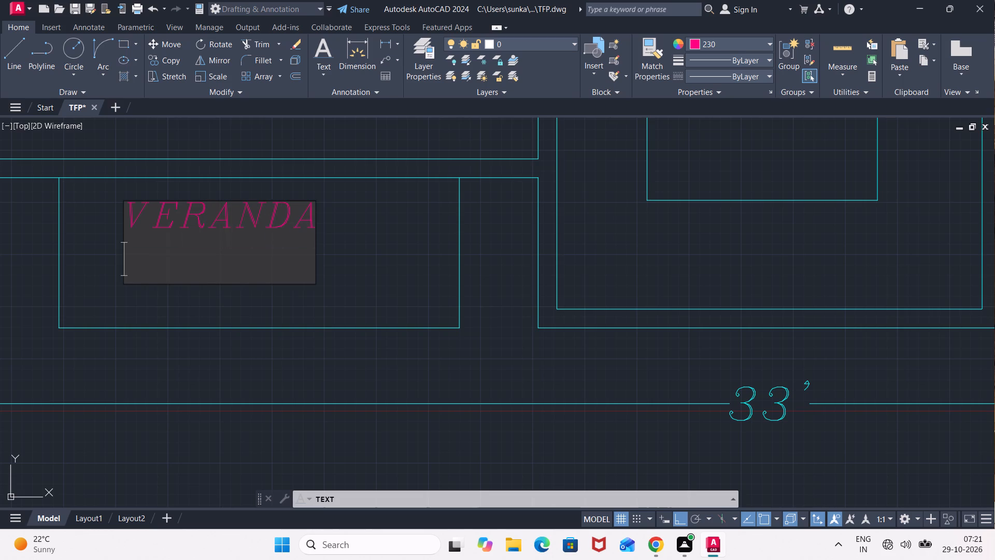
{"action": "type", "text": "8'X3'"}
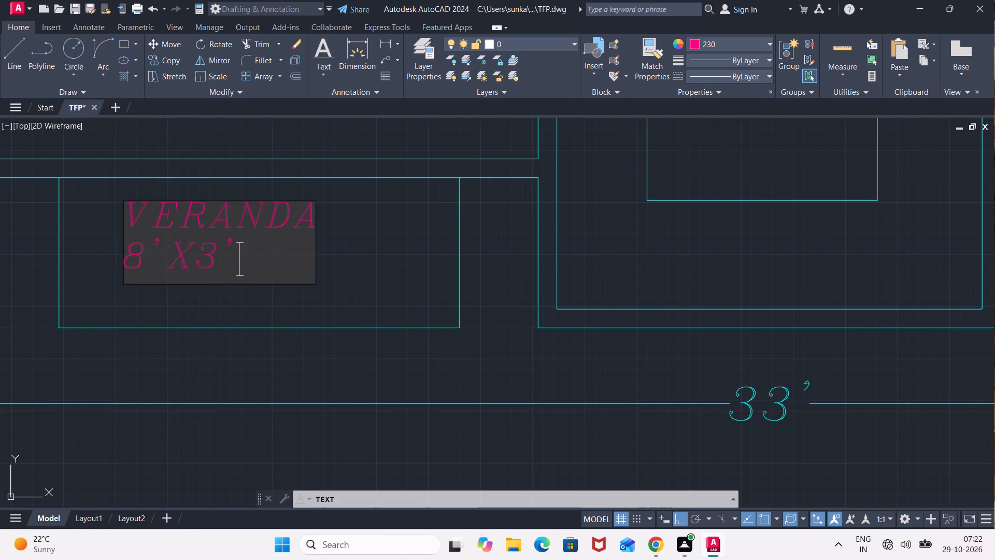
Label the large room above the right kitchen M-BED, with 11'6"X13'5" on a second line.
{"action": "scroll", "coordinate": [123, 230], "scroll_direction": "down", "scroll_amount": 4}
{"action": "middle_click_drag", "start_coordinate": [267, 163], "coordinate": [289, 272]}
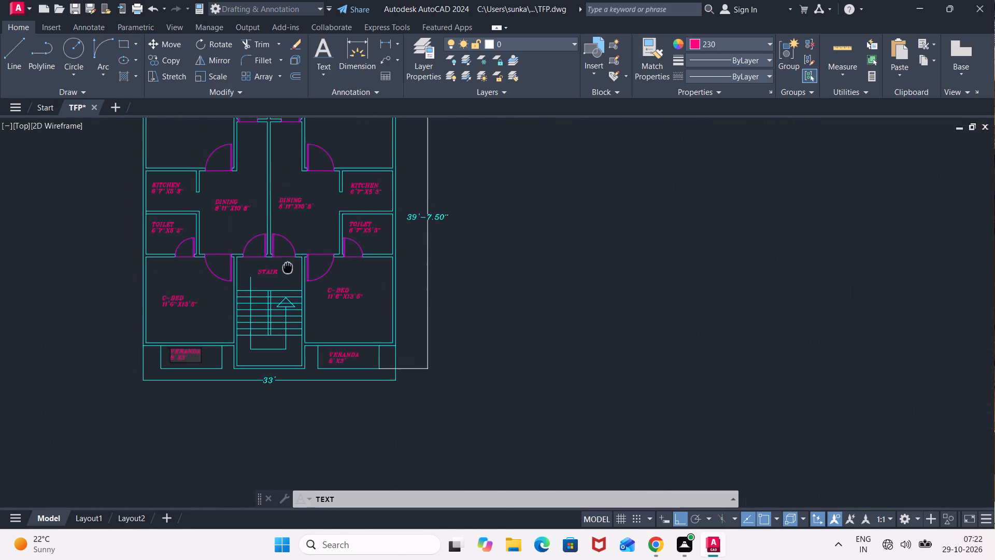
{"action": "middle_click_drag", "start_coordinate": [289, 272], "coordinate": [309, 401]}
{"action": "scroll", "coordinate": [351, 239], "scroll_direction": "up", "scroll_amount": 2}
{"action": "left_click", "coordinate": [340, 232]}
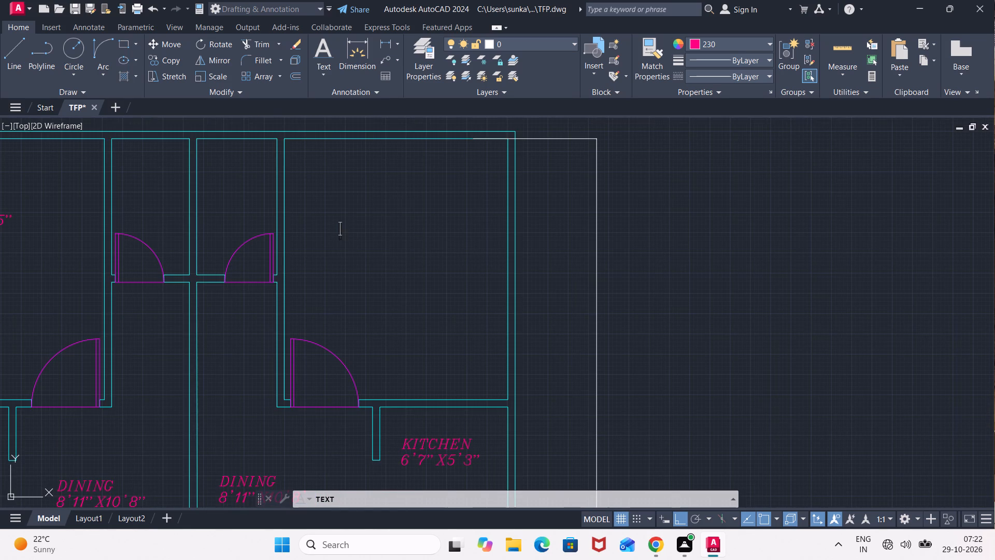
{"action": "key", "text": "w"}
{"action": "key", "text": "BackSpace"}
{"action": "key", "text": "m"}
{"action": "key", "text": "minus"}
{"action": "type", "text": "BED"}
{"action": "key", "text": "Return"}
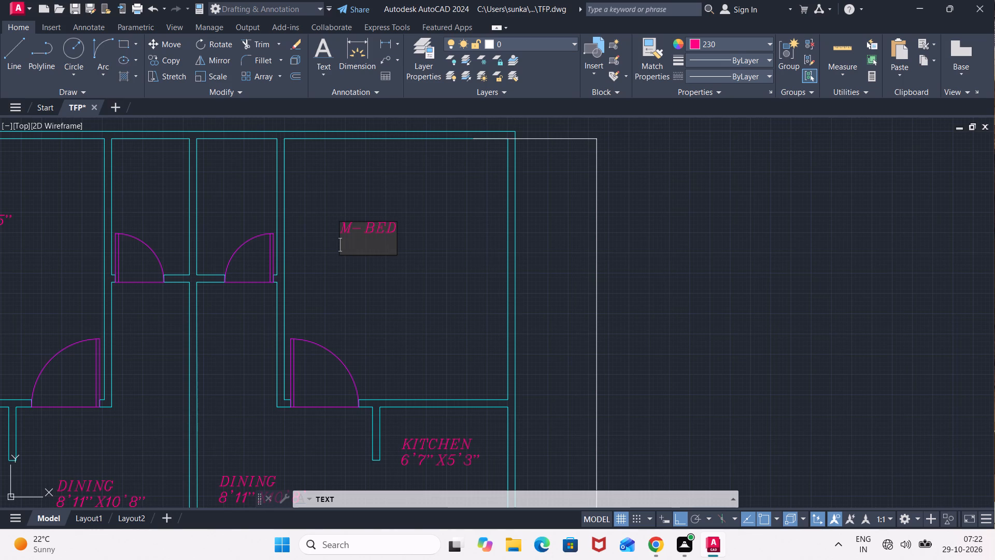
{"action": "type", "text": "11'6\""}
{"action": "key", "text": "x"}
{"action": "type", "text": "13'5\""}
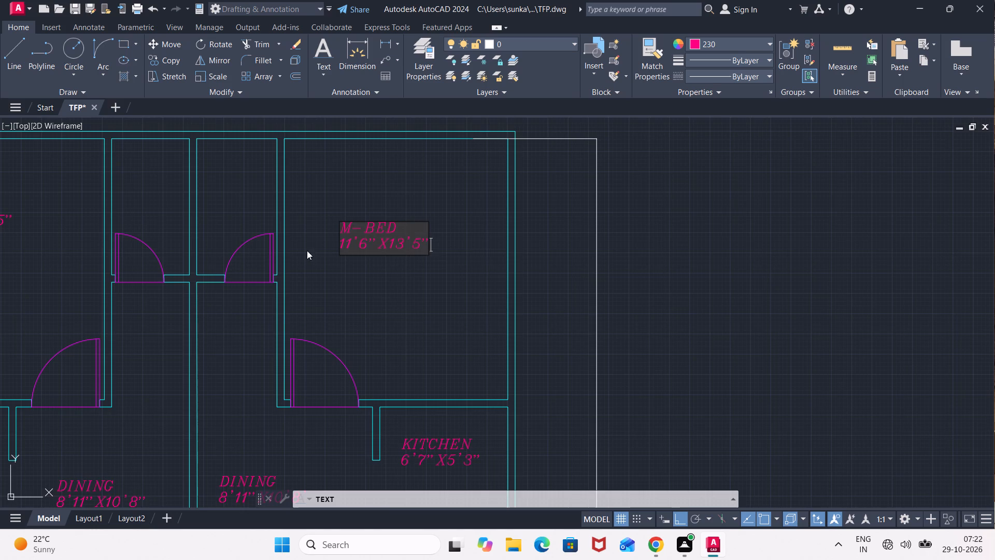
Label the small room between the central wall and the right M-BED room TOILET, with 4'X7' on a second line.
{"action": "scroll", "coordinate": [225, 223], "scroll_direction": "up", "scroll_amount": 3}
{"action": "scroll", "coordinate": [191, 187], "scroll_direction": "down", "scroll_amount": 2}
{"action": "left_click", "coordinate": [176, 159]}
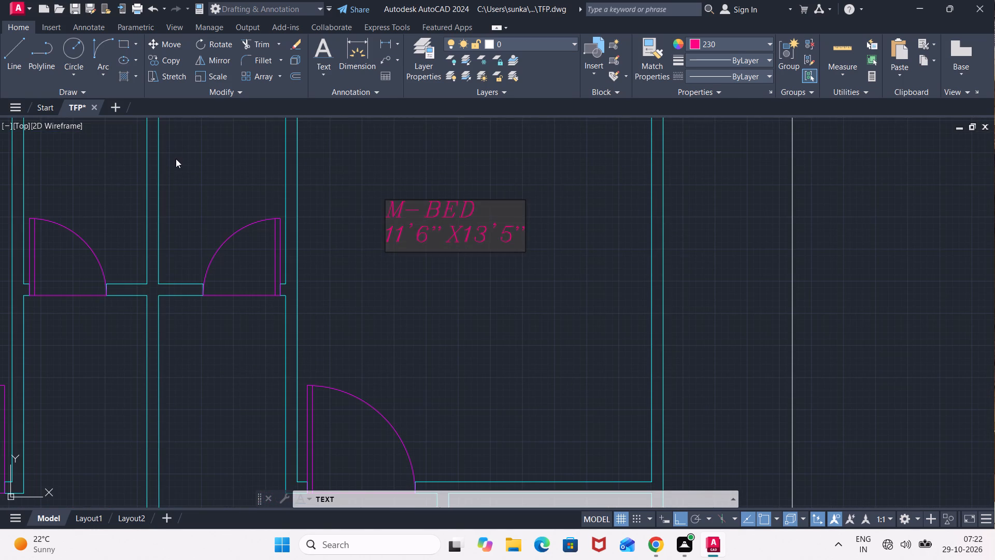
{"action": "type", "text": "TOILET"}
{"action": "key", "text": "Return"}
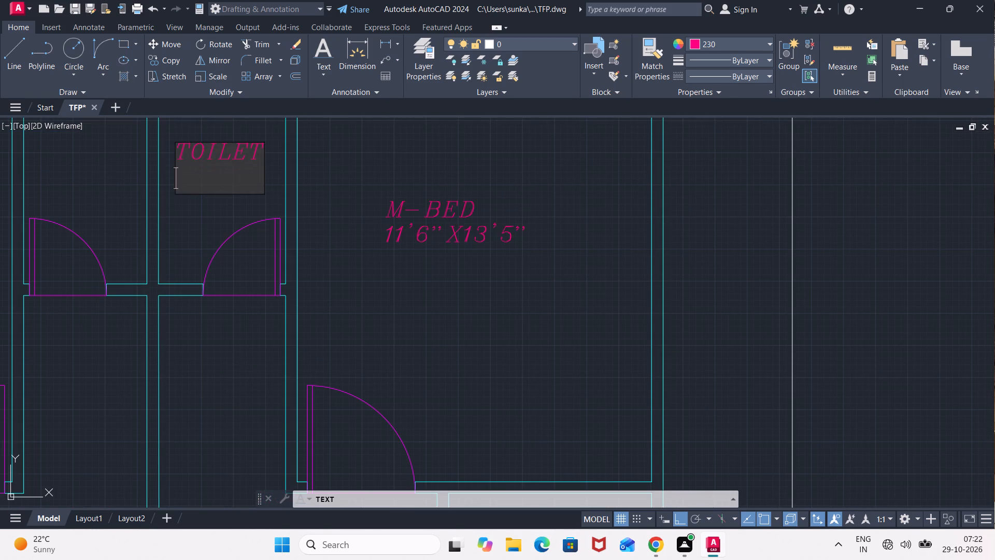
{"action": "type", "text": "4'"}
{"action": "type", "text": "X7'"}
{"action": "scroll", "coordinate": [69, 147], "scroll_direction": "up", "scroll_amount": 1}
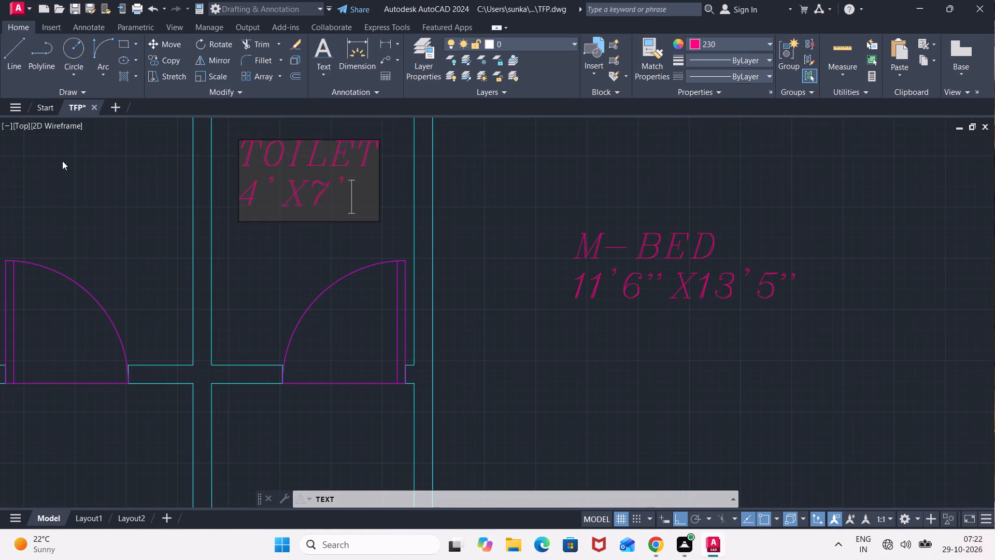
Label the small room between the left M-BED room and the central wall TOILET, with 4'X7' on a second line.
{"action": "middle_click_drag", "start_coordinate": [61, 163], "coordinate": [236, 256]}
{"action": "left_click", "coordinate": [192, 201]}
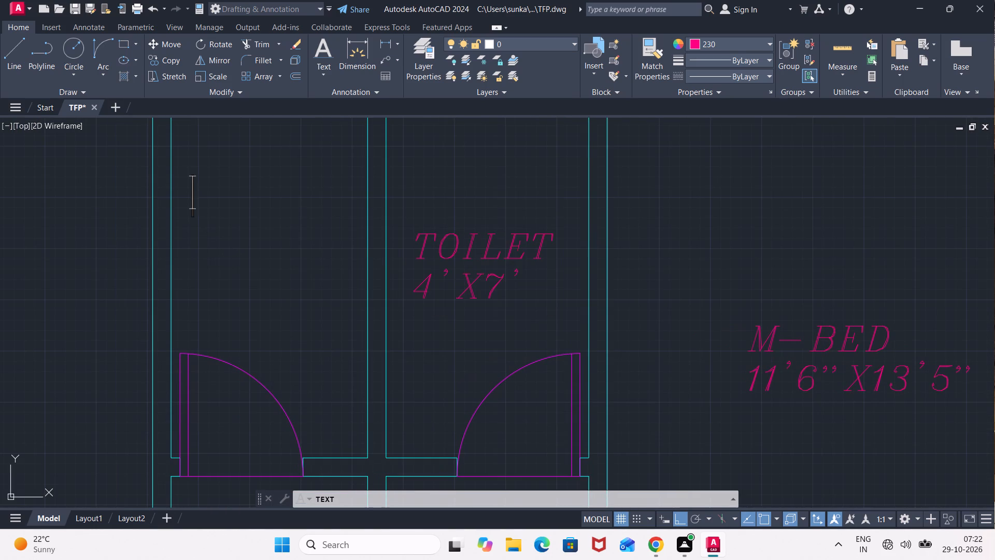
{"action": "type", "text": "TOILET"}
{"action": "key", "text": "Return"}
{"action": "type", "text": "4'"}
{"action": "type", "text": "X7"}
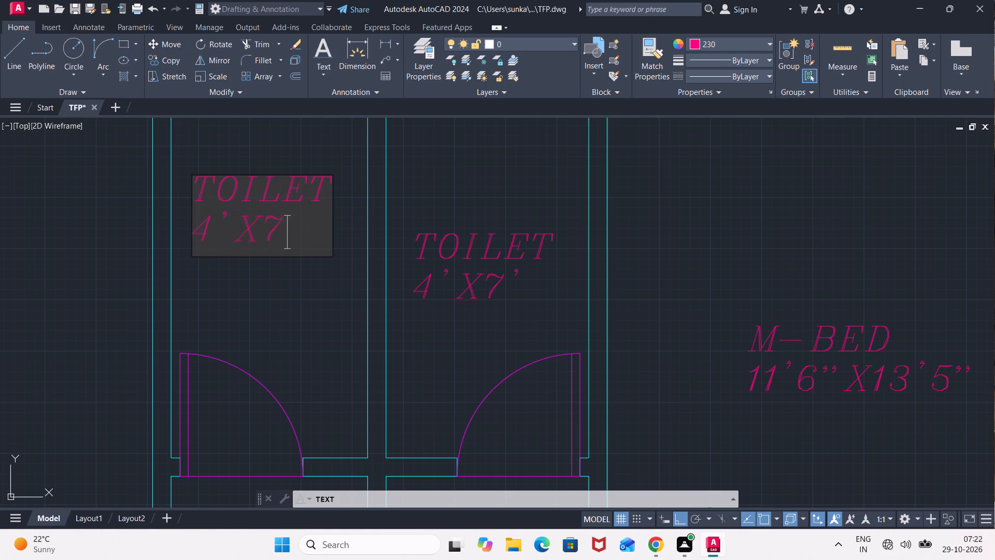
{"action": "key", "text": "apostrophe"}
{"action": "scroll", "coordinate": [192, 201], "scroll_direction": "down", "scroll_amount": 2}
{"action": "middle_click_drag", "start_coordinate": [132, 249], "coordinate": [265, 60]}
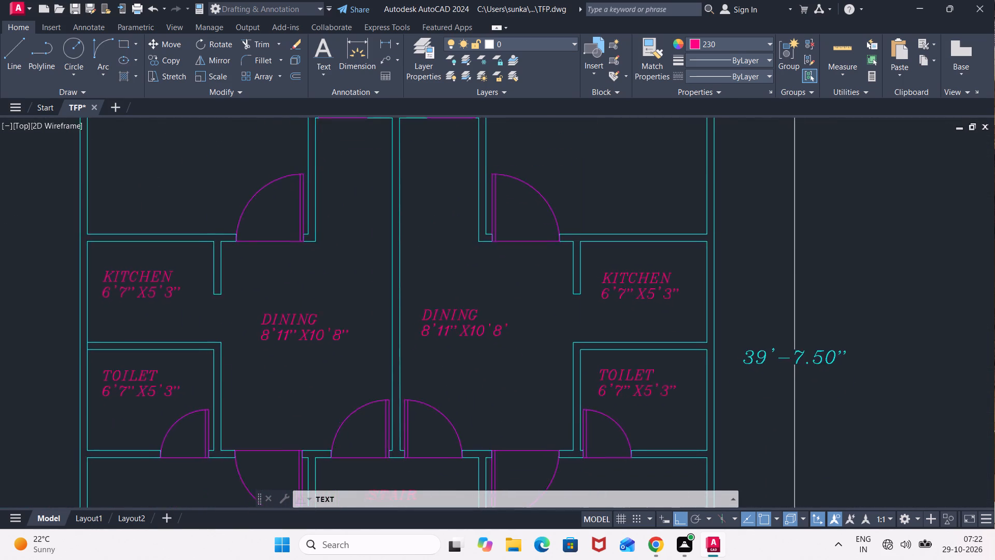
{"action": "middle_click_drag", "start_coordinate": [265, 60], "coordinate": [280, 199]}
{"action": "scroll", "coordinate": [560, 248], "scroll_direction": "down", "scroll_amount": 1}
{"action": "left_click", "coordinate": [802, 247]}
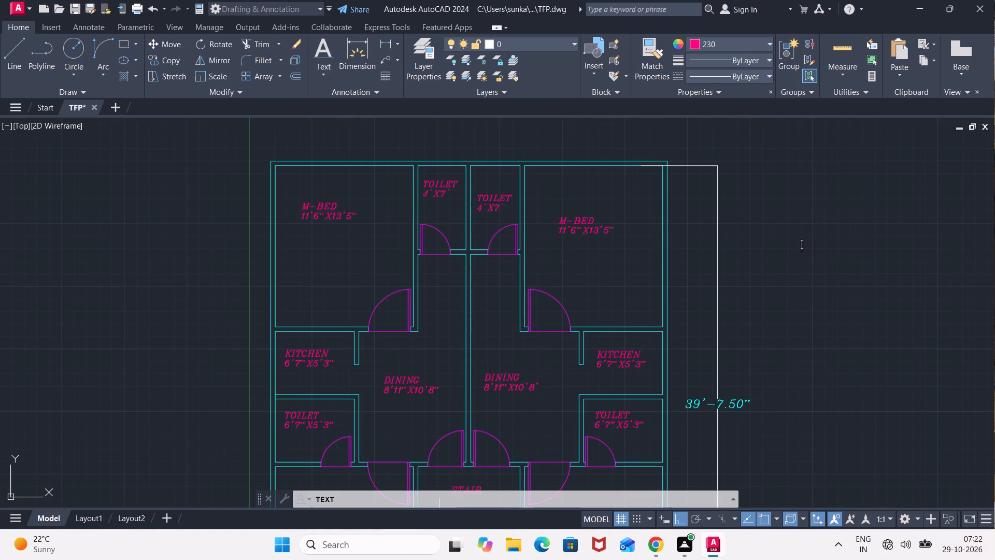
{"action": "key", "text": "Escape"}
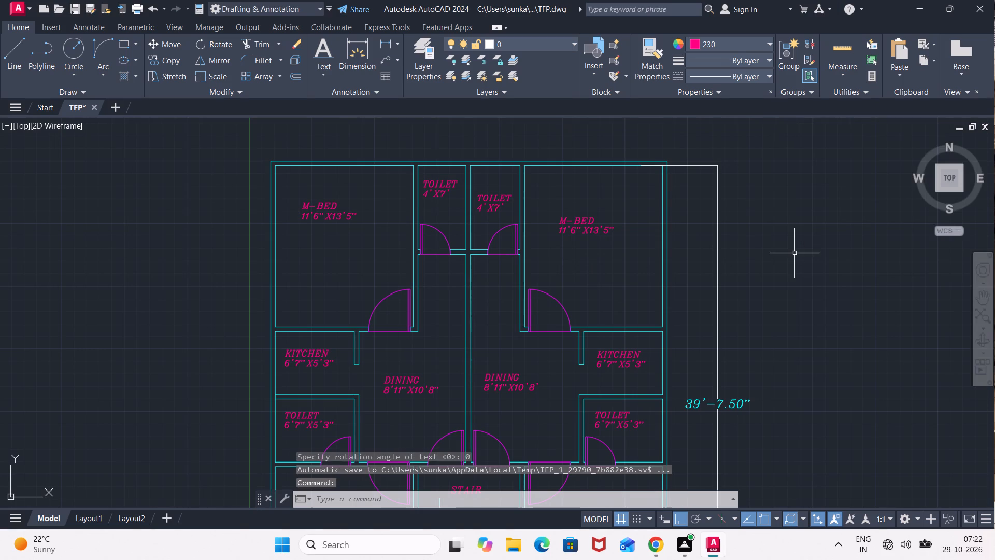
Set the current colour to Blue and draw a short vertical sample line outside the plan, beyond the 39'-7.50" dimension line.
{"action": "scroll", "coordinate": [561, 375], "scroll_direction": "down", "scroll_amount": 1}
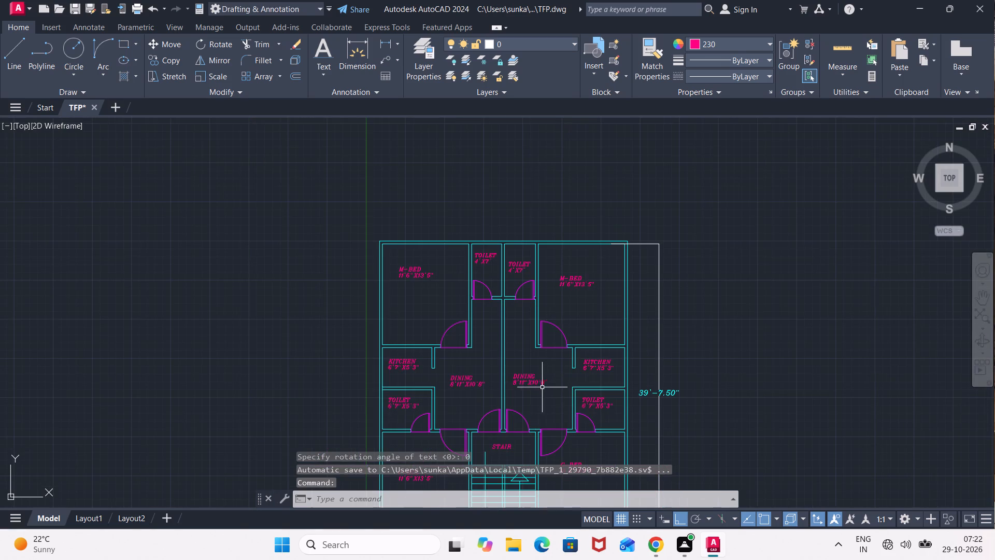
{"action": "middle_click_drag", "start_coordinate": [539, 387], "coordinate": [421, 197]}
{"action": "scroll", "coordinate": [387, 284], "scroll_direction": "up", "scroll_amount": 2}
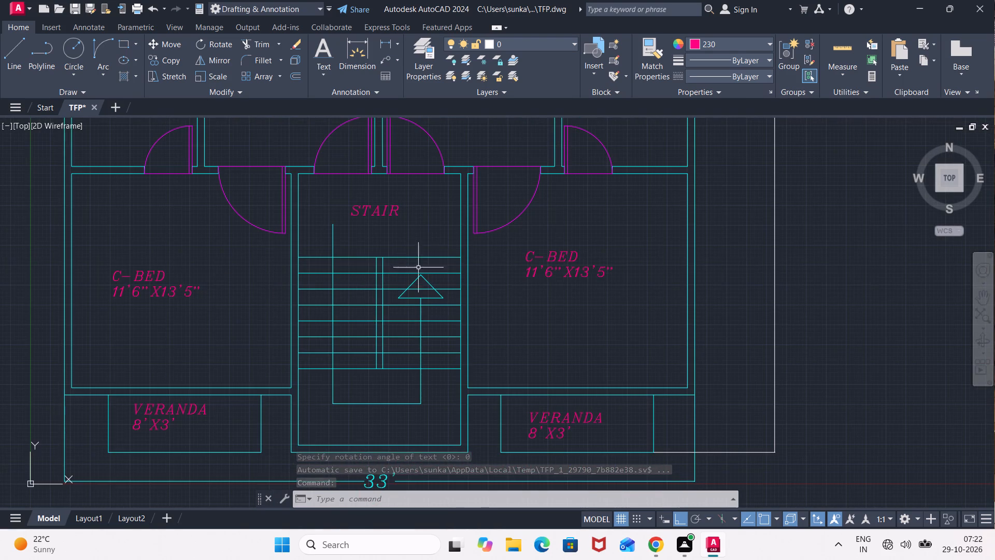
{"action": "left_click", "coordinate": [693, 42]}
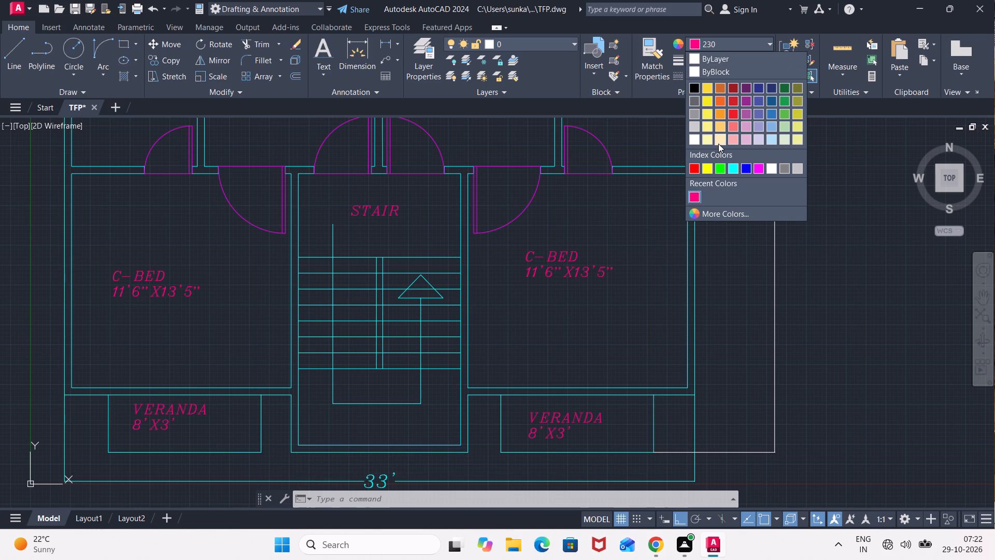
{"action": "left_click", "coordinate": [745, 169]}
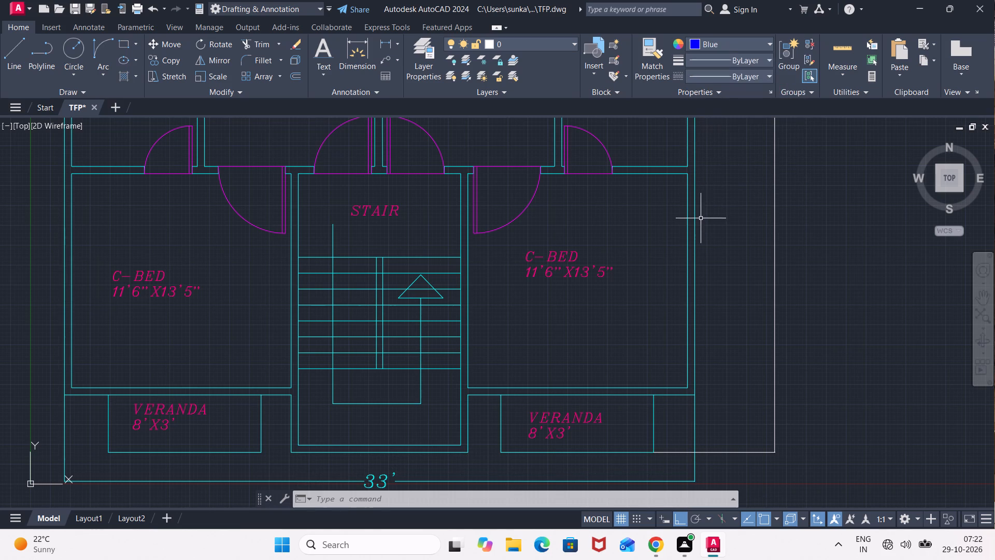
{"action": "middle_click_drag", "start_coordinate": [708, 218], "coordinate": [296, 272]}
{"action": "key", "text": "l"}
{"action": "key", "text": "Return"}
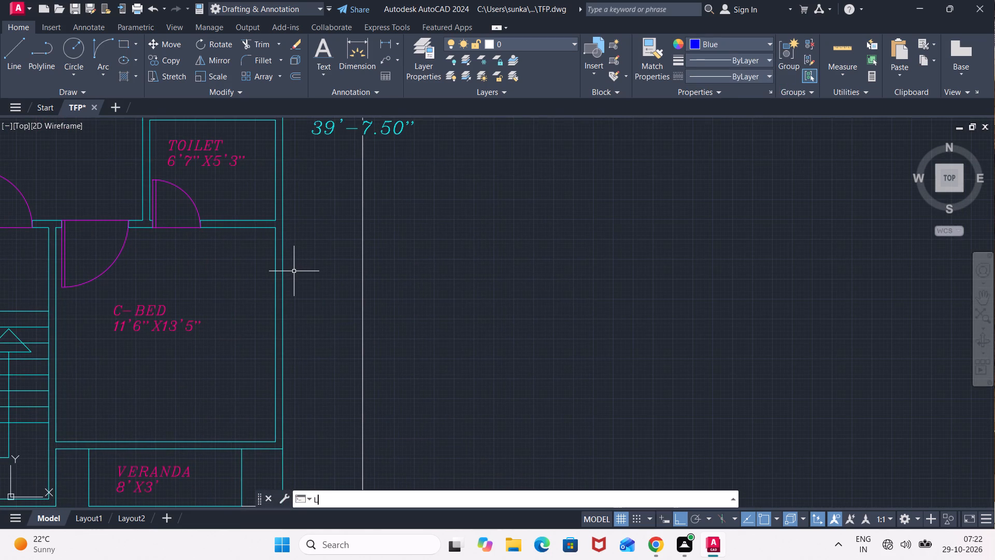
{"action": "left_click", "coordinate": [426, 241]}
{"action": "left_click", "coordinate": [402, 289]}
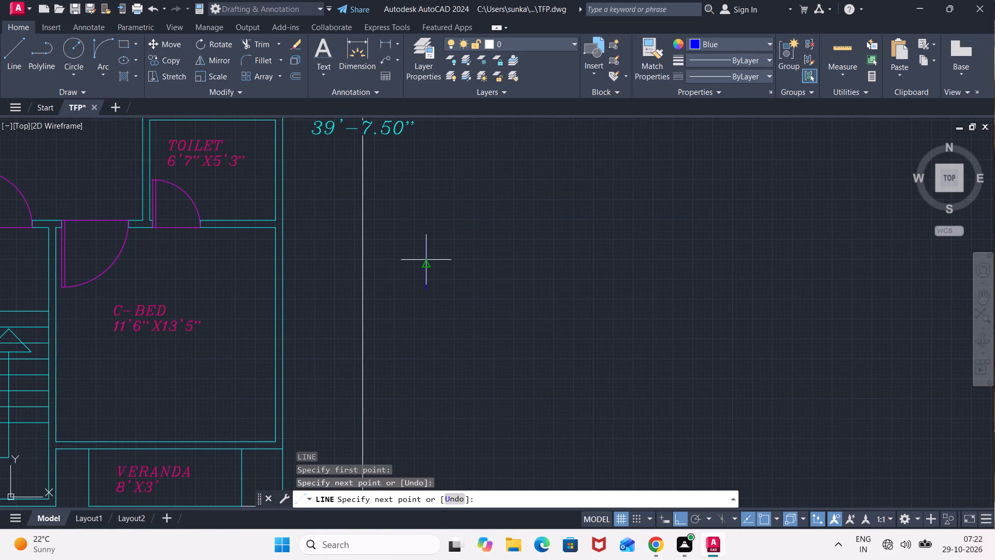
{"action": "key", "text": "Escape"}
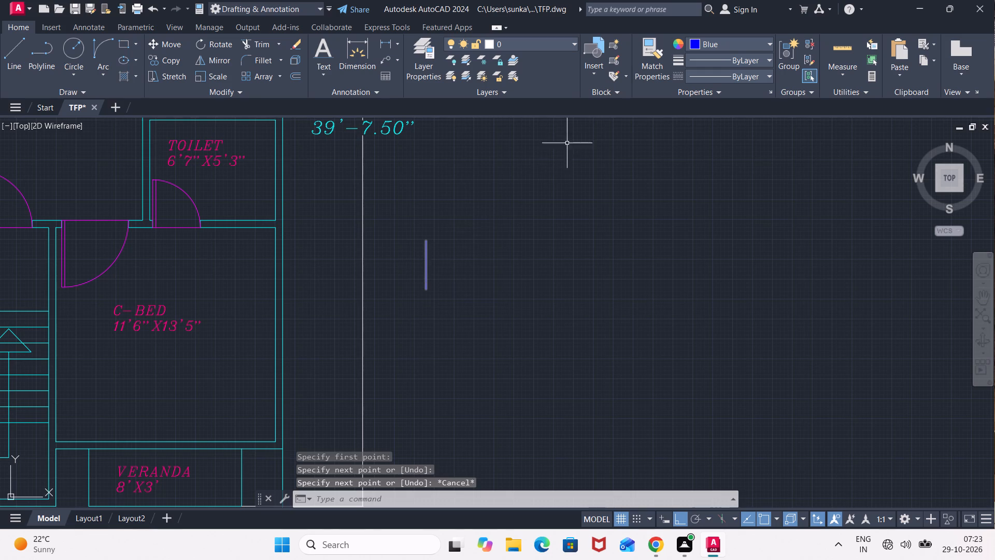
Match the blue sample line's properties onto all the staircase treads, central lines, direction path and arrowhead.
{"action": "left_click", "coordinate": [637, 75]}
{"action": "left_click", "coordinate": [443, 261]}
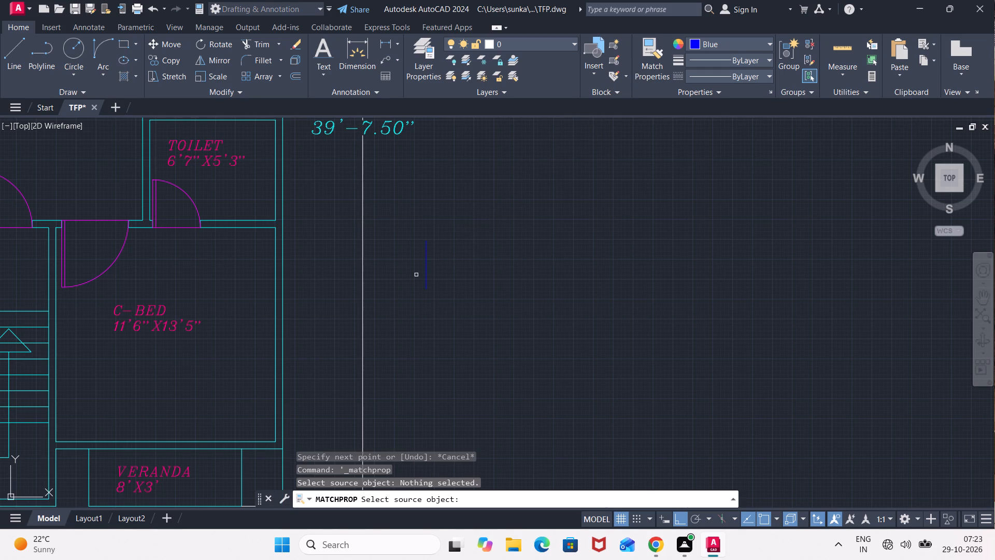
{"action": "left_click", "coordinate": [427, 269]}
{"action": "middle_click_drag", "start_coordinate": [130, 387], "coordinate": [241, 308]}
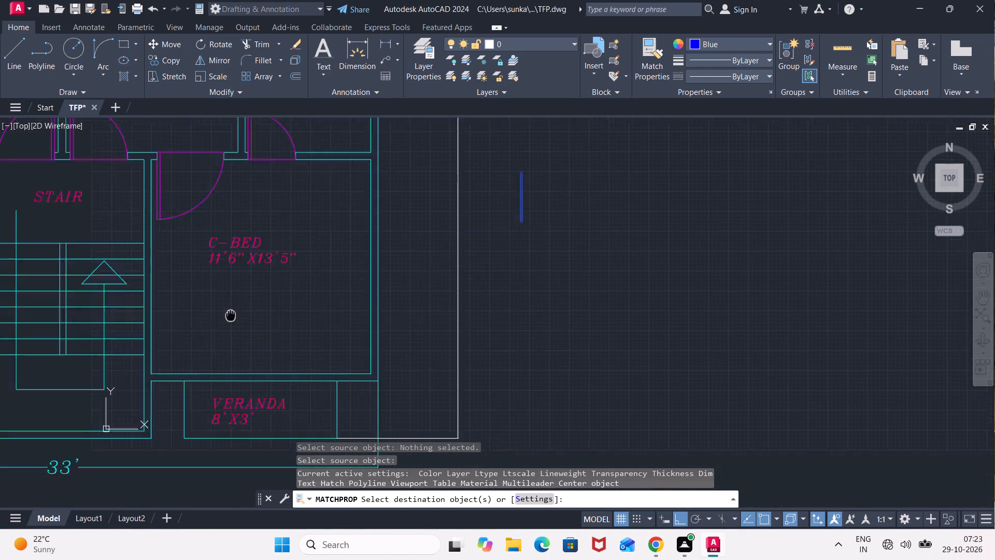
{"action": "middle_click_drag", "start_coordinate": [241, 308], "coordinate": [305, 253]}
{"action": "scroll", "coordinate": [162, 188], "scroll_direction": "up", "scroll_amount": 2}
{"action": "left_click", "coordinate": [188, 153]}
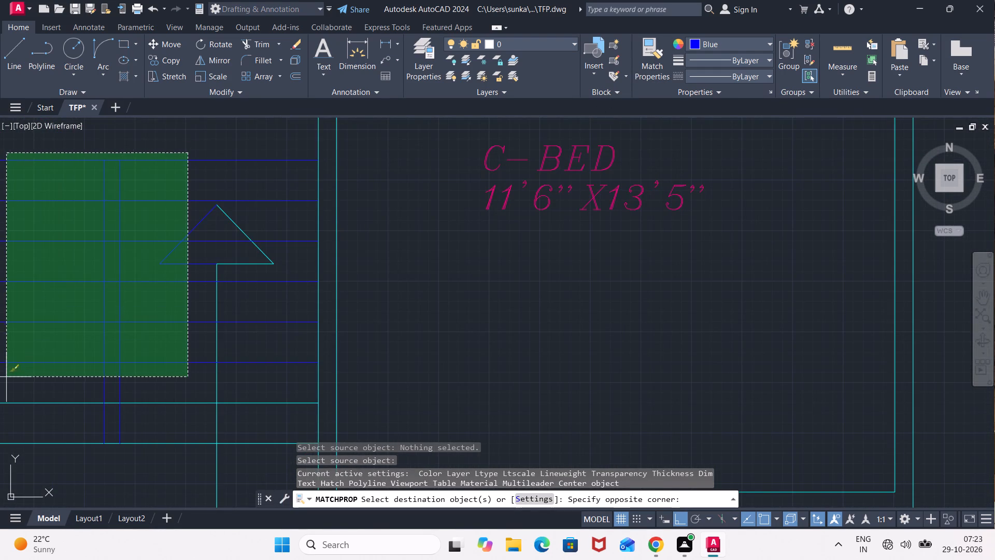
{"action": "middle_click_drag", "start_coordinate": [11, 379], "coordinate": [116, 335]}
{"action": "left_click", "coordinate": [58, 404]}
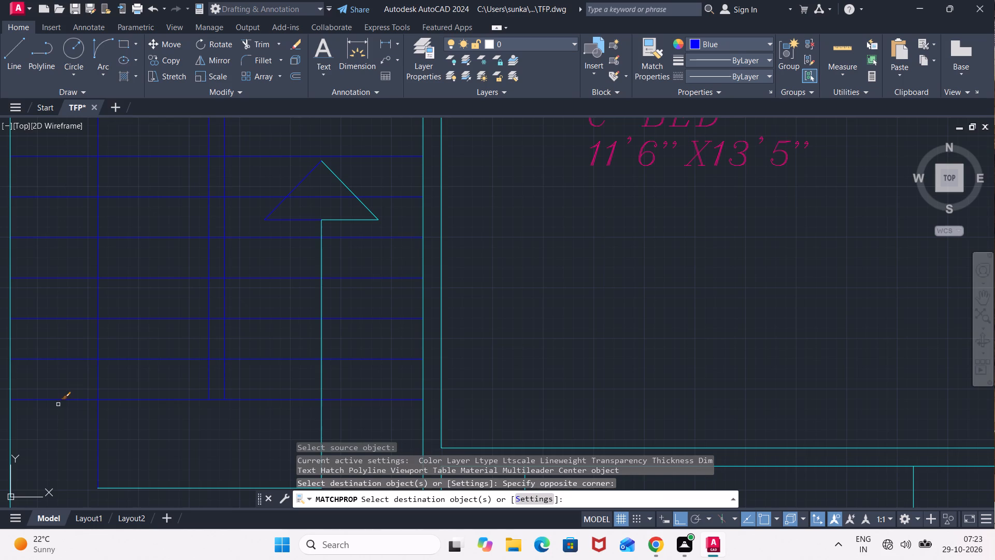
{"action": "left_click", "coordinate": [351, 282]}
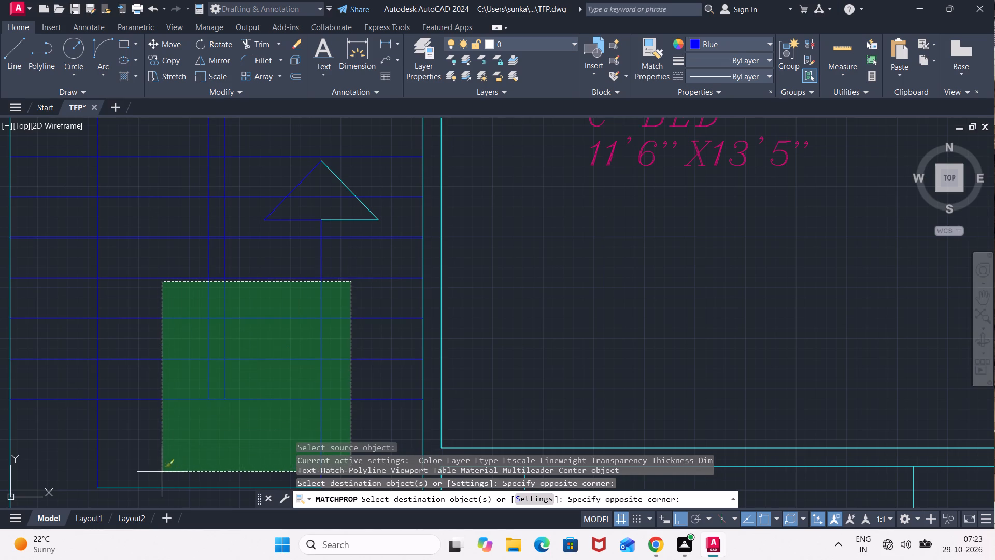
{"action": "middle_click_drag", "start_coordinate": [161, 472], "coordinate": [163, 335]}
{"action": "left_click", "coordinate": [135, 369]}
{"action": "middle_click_drag", "start_coordinate": [281, 258], "coordinate": [231, 447]}
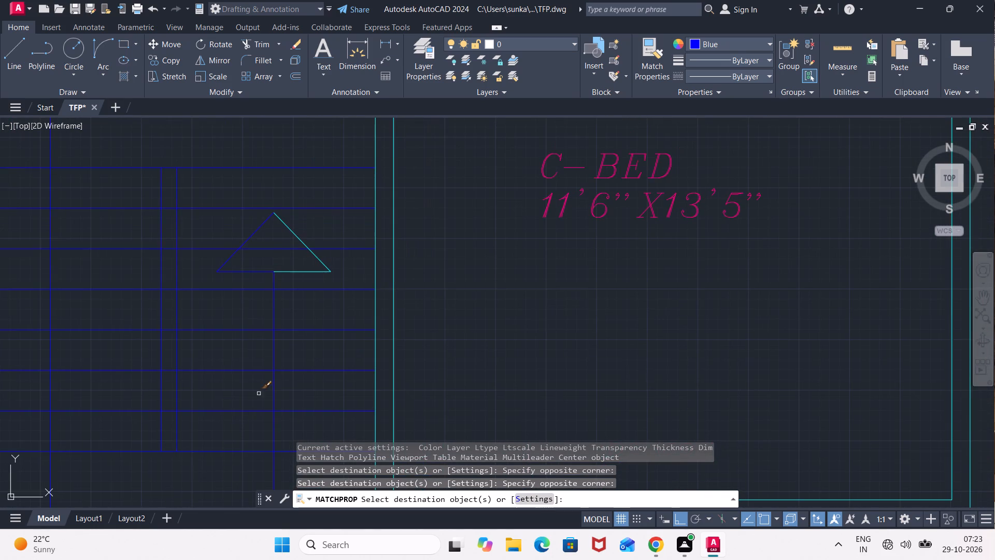
{"action": "left_click", "coordinate": [324, 204]}
{"action": "left_click", "coordinate": [265, 335]}
{"action": "scroll", "coordinate": [221, 344], "scroll_direction": "down", "scroll_amount": 2}
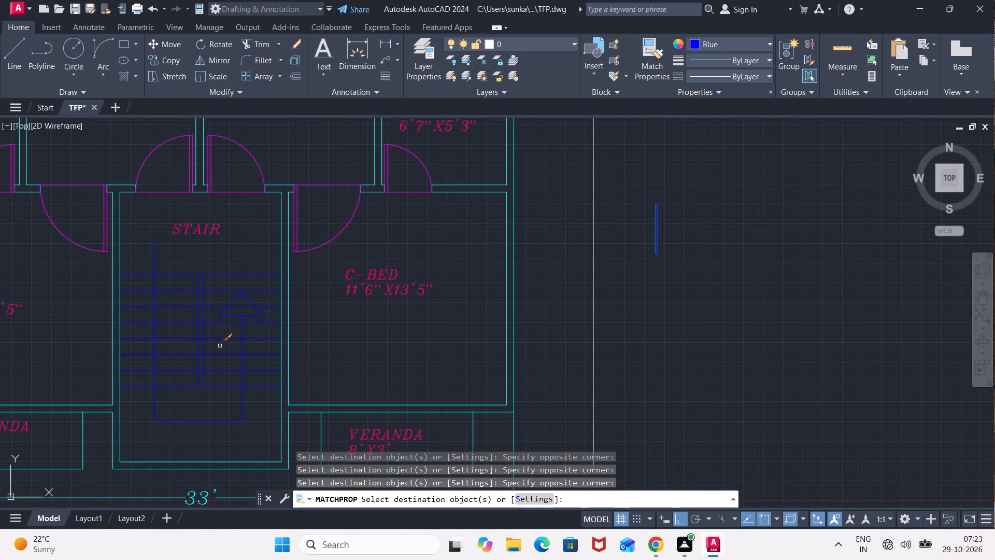
{"action": "key", "text": "Escape"}
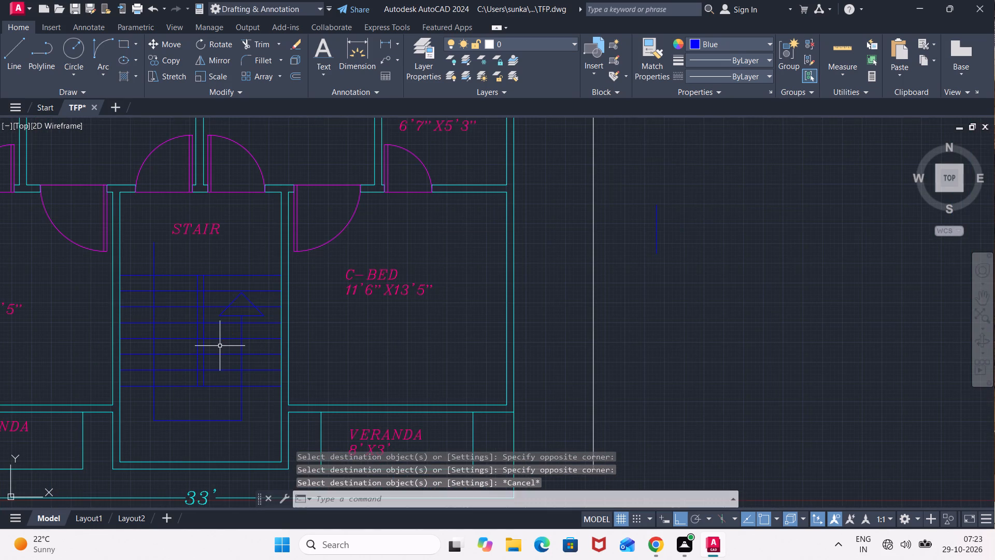
Trim the stair tread segments inside the narrow gap between the staircase's two central vertical lines.
{"action": "type", "text": "TR"}
{"action": "key", "text": "Return"}
{"action": "scroll", "coordinate": [190, 367], "scroll_direction": "up", "scroll_amount": 1}
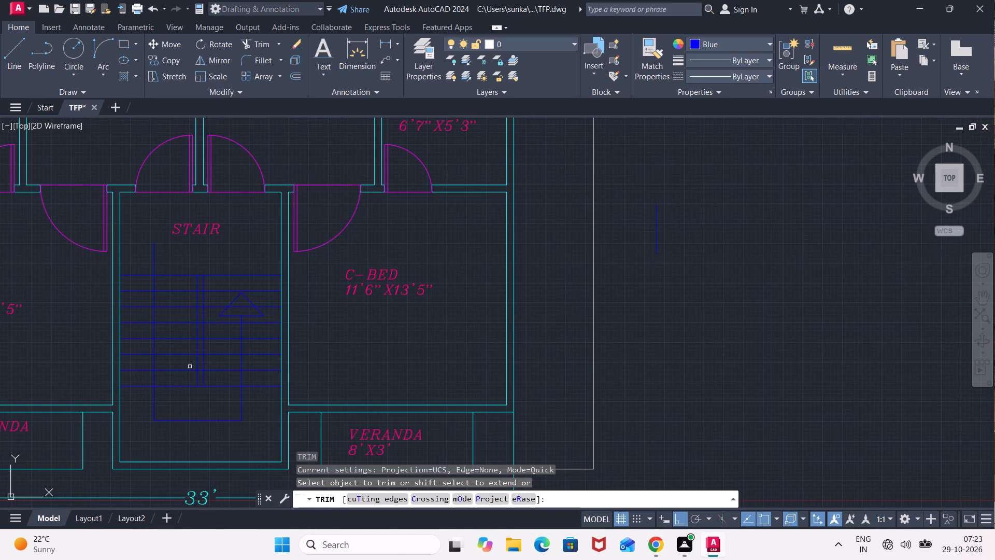
{"action": "scroll", "coordinate": [190, 367], "scroll_direction": "up", "scroll_amount": 2}
{"action": "left_click", "coordinate": [228, 404]}
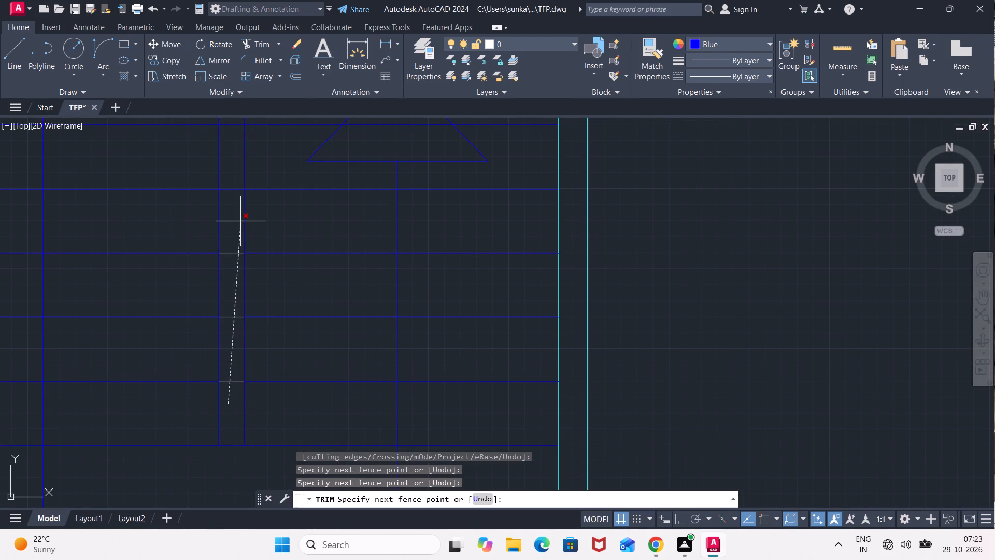
{"action": "middle_click_drag", "start_coordinate": [230, 167], "coordinate": [232, 276]}
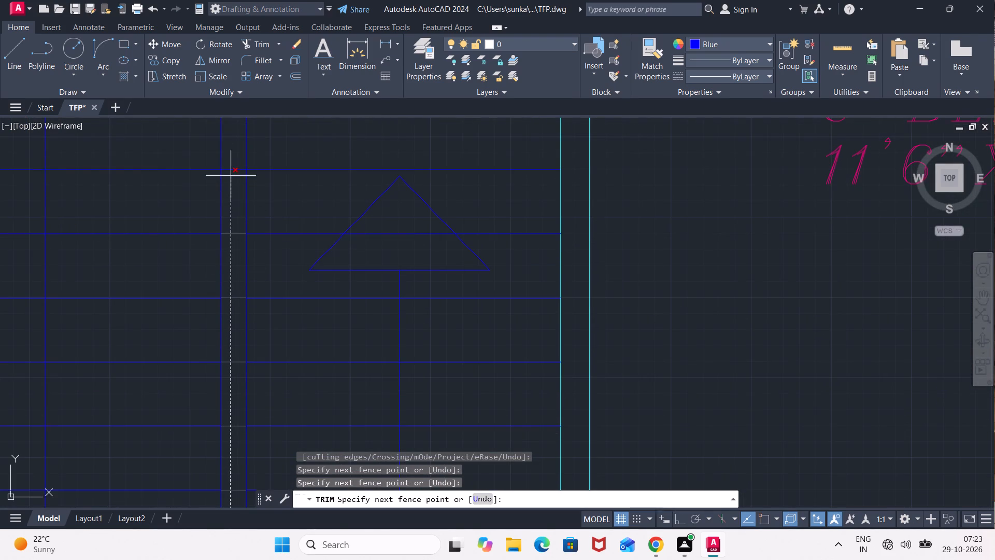
{"action": "middle_click_drag", "start_coordinate": [231, 163], "coordinate": [217, 286]}
{"action": "left_click", "coordinate": [219, 264]}
{"action": "scroll", "coordinate": [219, 264], "scroll_direction": "down", "scroll_amount": 3}
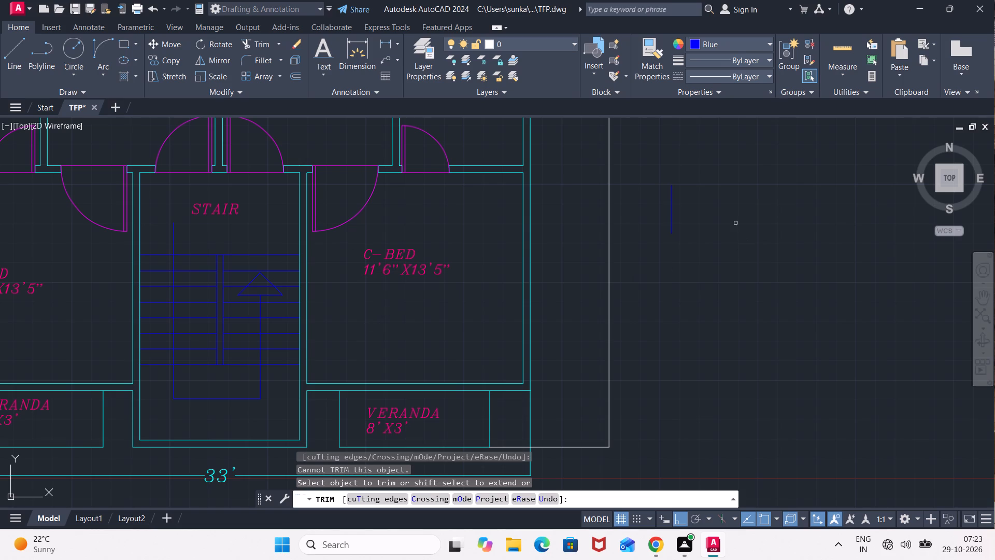
Remove the blue sample line outside the plan with Trim.
{"action": "left_click", "coordinate": [715, 204]}
{"action": "left_click", "coordinate": [661, 228]}
{"action": "scroll", "coordinate": [643, 235], "scroll_direction": "down", "scroll_amount": 2}
{"action": "middle_click_drag", "start_coordinate": [643, 235], "coordinate": [618, 361]}
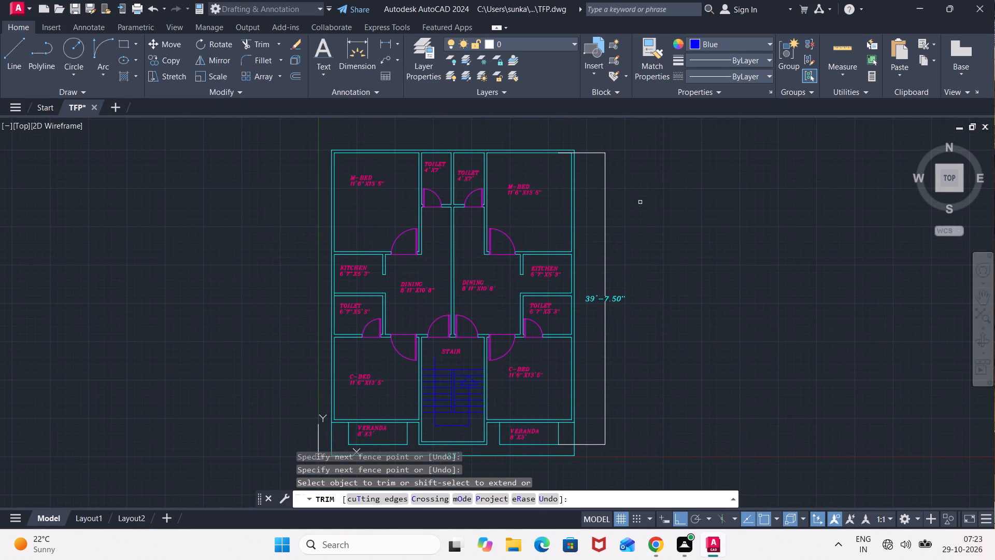
{"action": "key", "text": "Escape"}
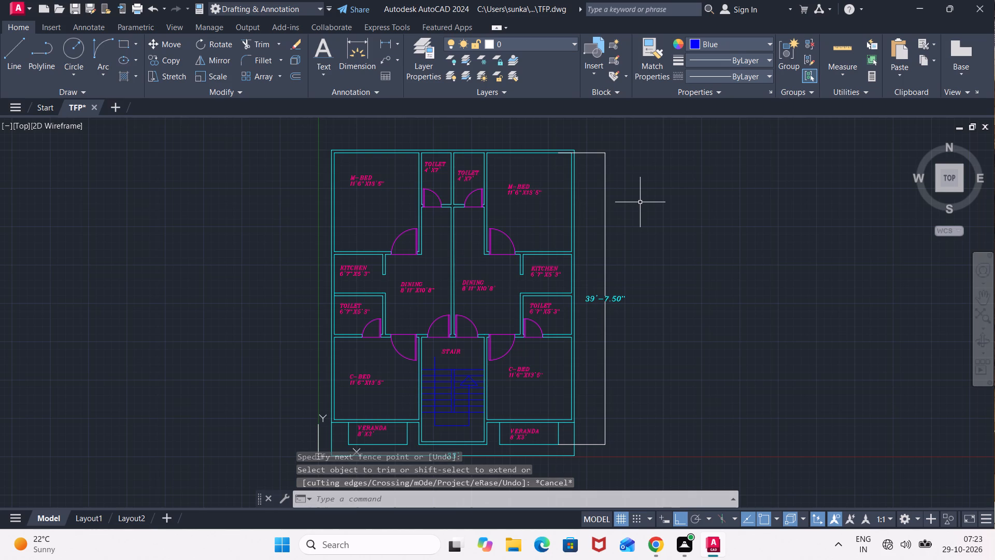
Set the current drawing colour to index colour 240.
{"action": "key", "text": "Return"}
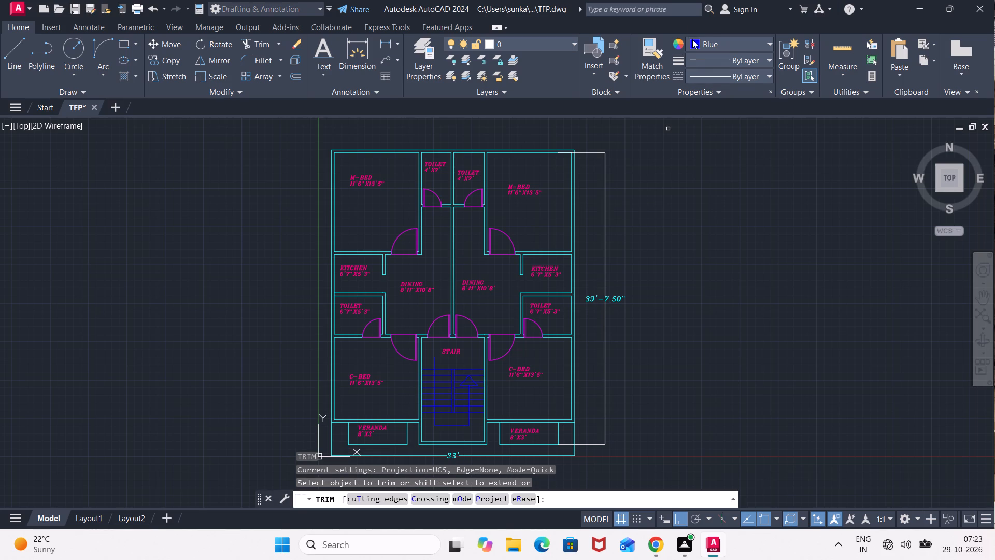
{"action": "left_click", "coordinate": [692, 41]}
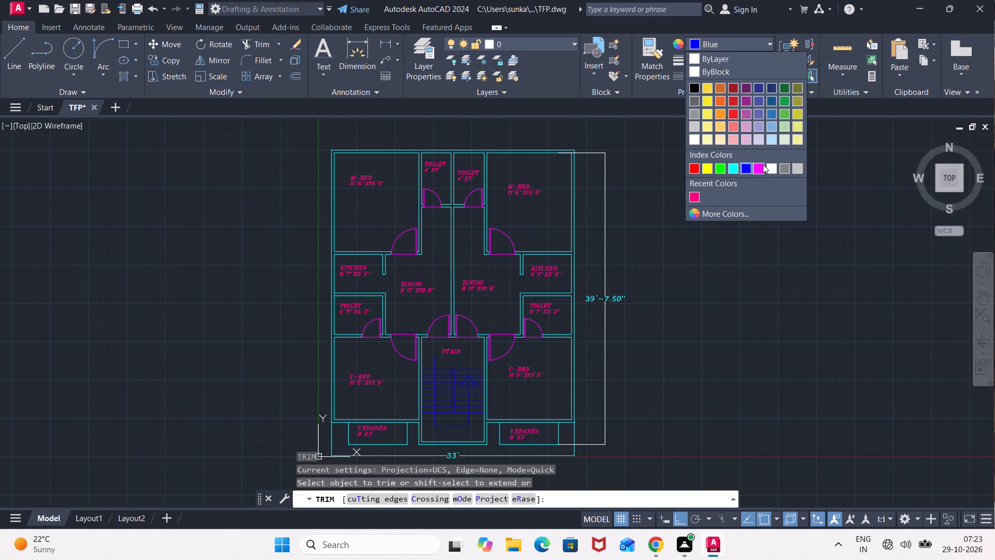
{"action": "left_click", "coordinate": [726, 214]}
{"action": "scroll", "coordinate": [570, 230], "scroll_direction": "up", "scroll_amount": 1}
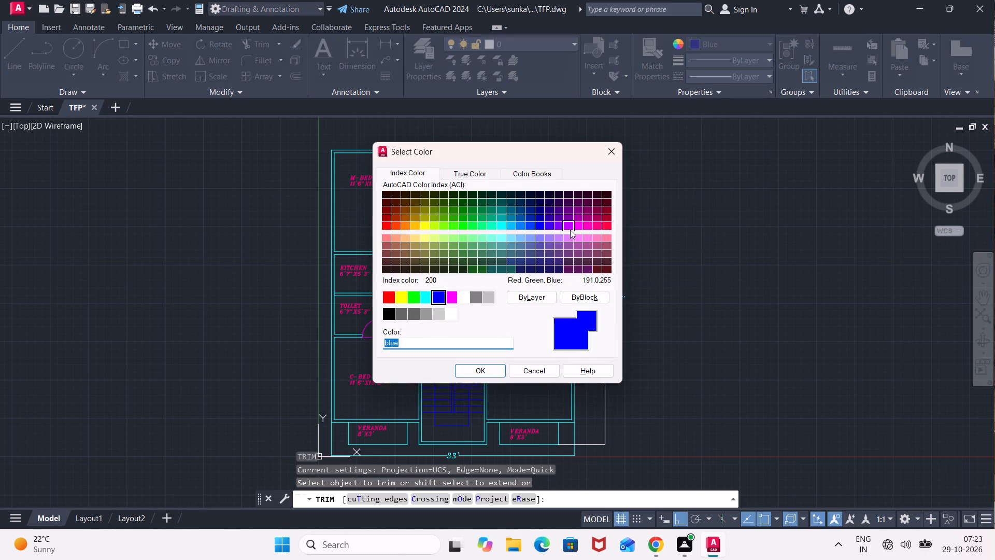
{"action": "scroll", "coordinate": [570, 230], "scroll_direction": "up", "scroll_amount": 1}
{"action": "left_click", "coordinate": [607, 225]}
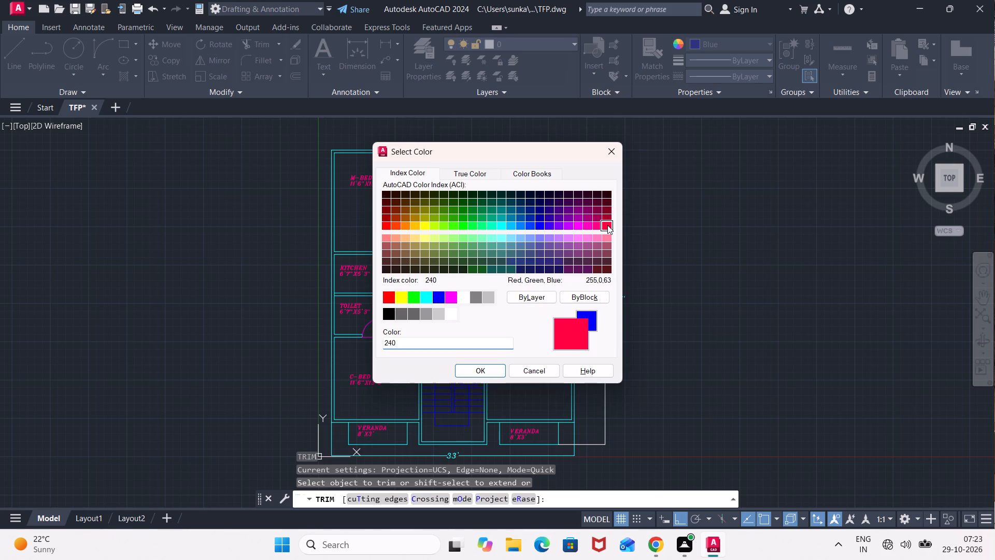
{"action": "left_click", "coordinate": [490, 367]}
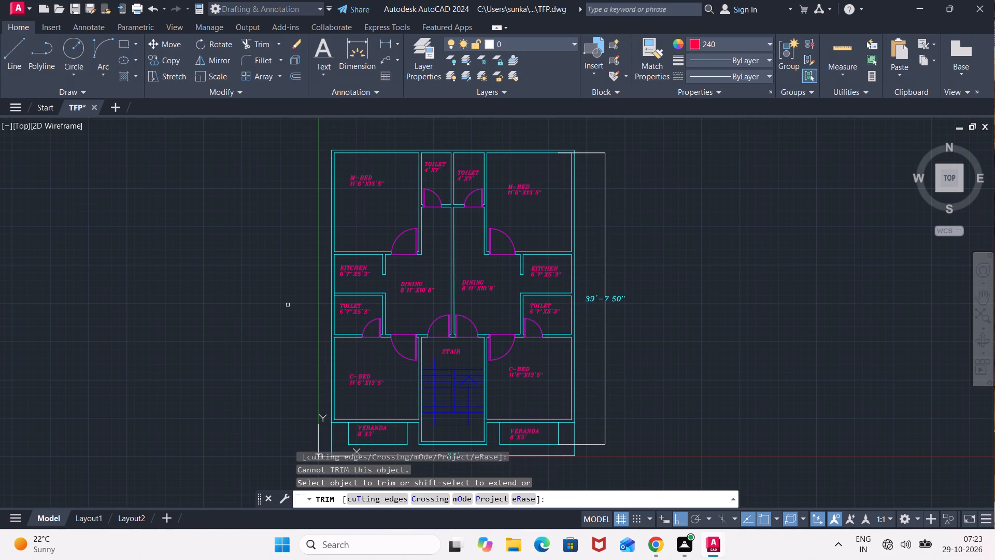
{"action": "key", "text": "Escape"}
Draw a 5' long window rectangle with a centre line in the top wall of the left M-BED.
{"action": "key", "text": "l"}
{"action": "key", "text": "Return"}
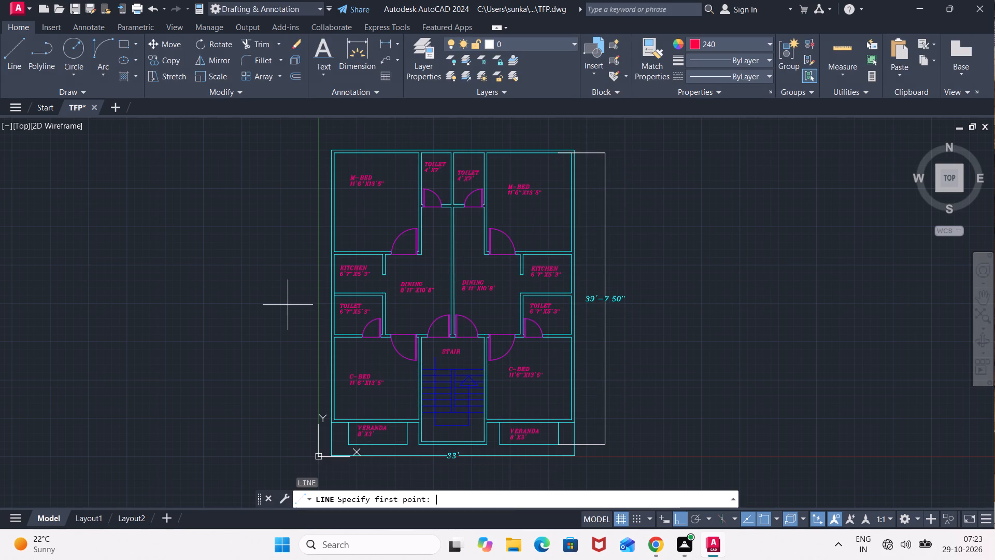
{"action": "scroll", "coordinate": [343, 145], "scroll_direction": "up", "scroll_amount": 3}
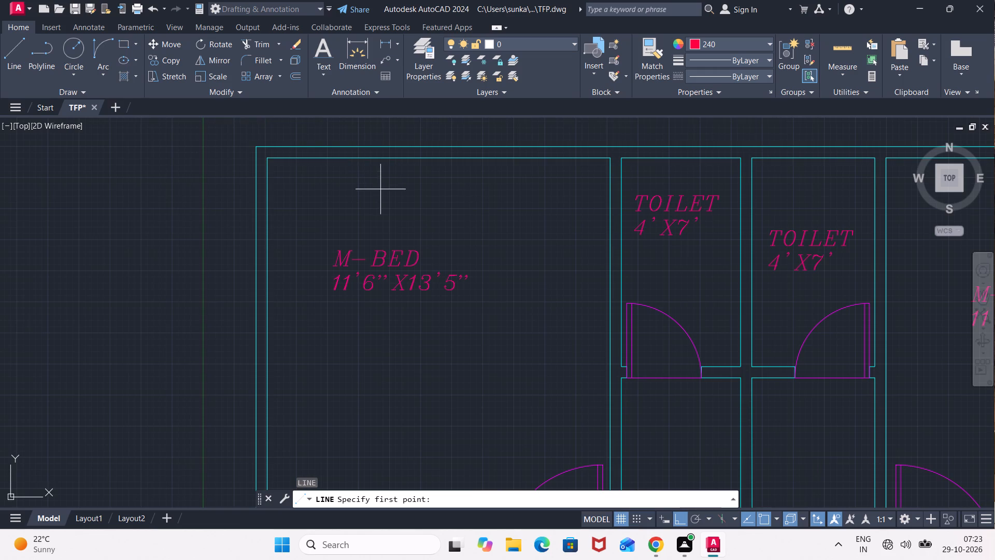
{"action": "middle_click_drag", "start_coordinate": [381, 190], "coordinate": [355, 245]}
{"action": "scroll", "coordinate": [344, 208], "scroll_direction": "up", "scroll_amount": 2}
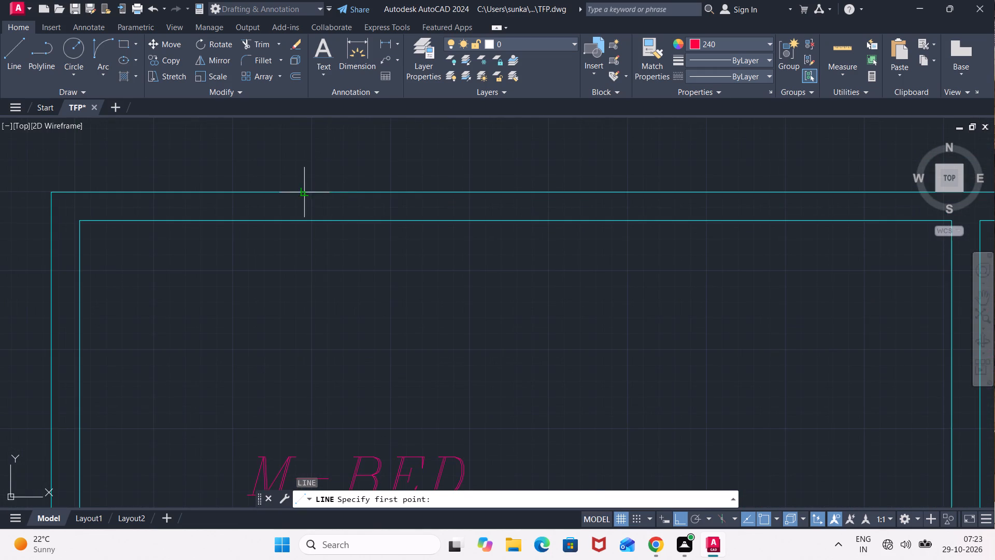
{"action": "left_click", "coordinate": [304, 192]}
{"action": "left_click", "coordinate": [298, 226]}
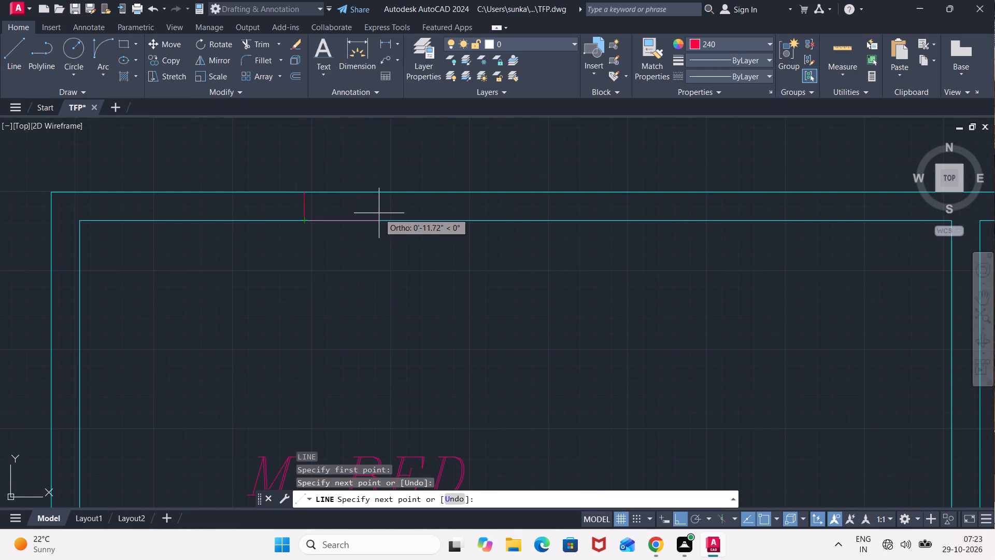
{"action": "type", "text": "5'"}
{"action": "key", "text": "Return"}
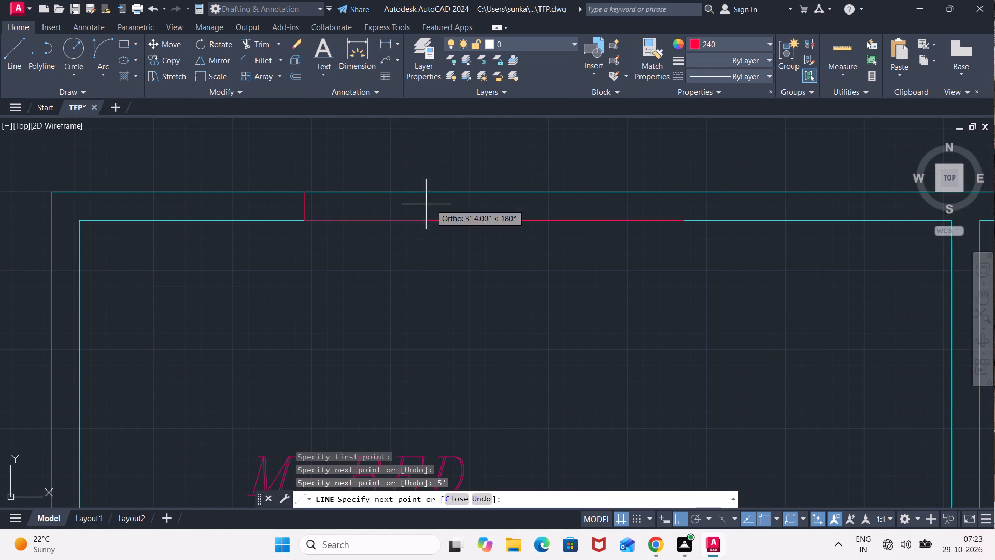
{"action": "left_click", "coordinate": [681, 193]}
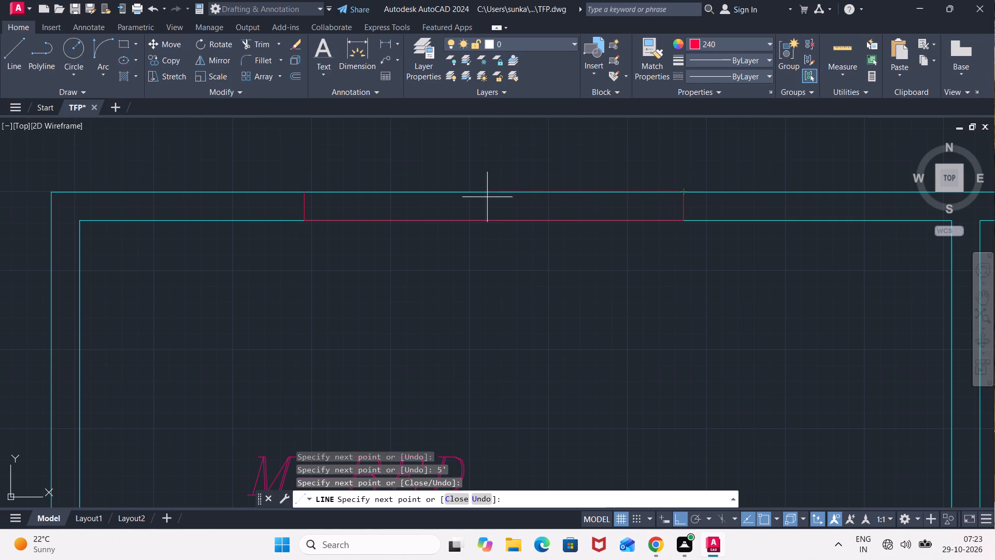
{"action": "left_click", "coordinate": [301, 189]}
{"action": "left_click", "coordinate": [301, 206]}
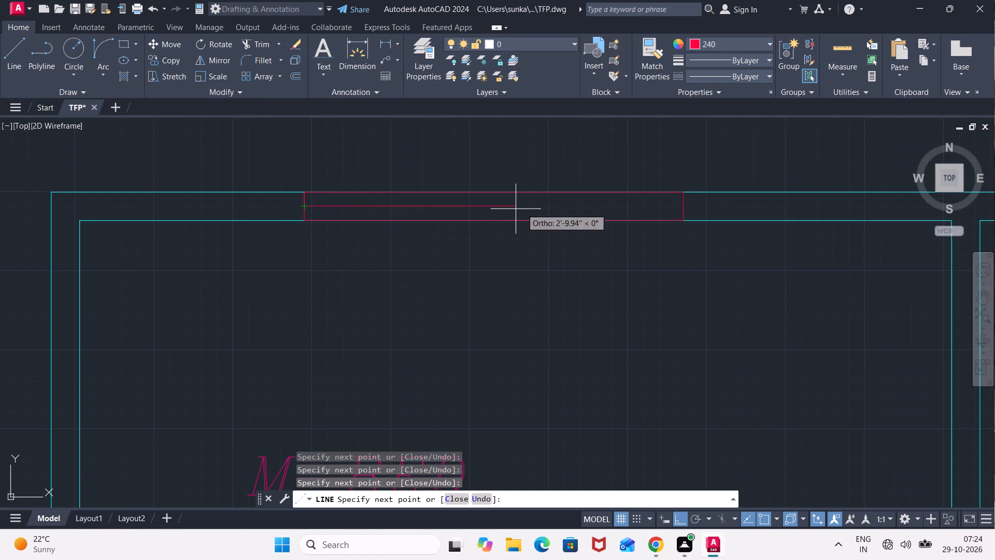
{"action": "left_click", "coordinate": [683, 206]}
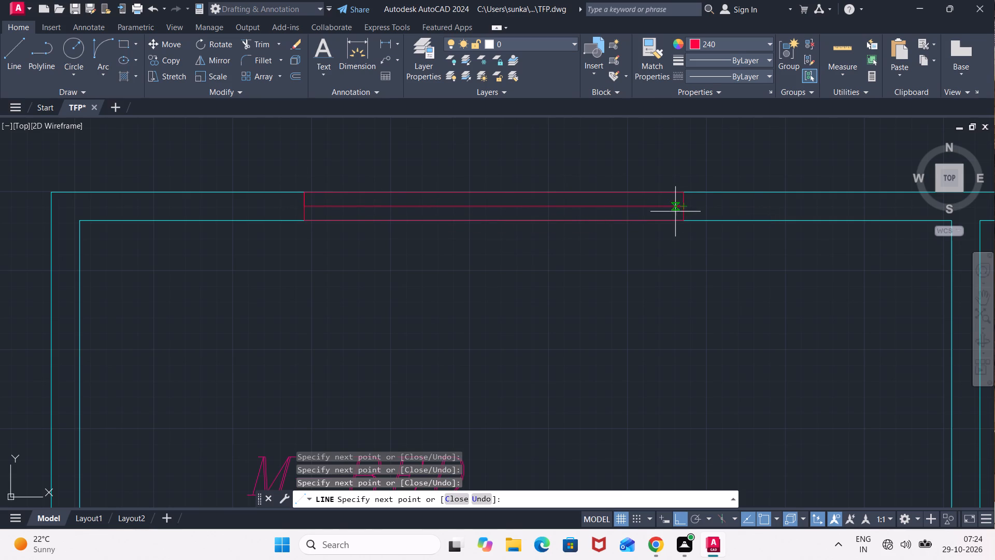
{"action": "key", "text": "Escape"}
Offset the M-BED window's centre line 0.75" to both sides and erase the original centre line.
{"action": "key", "text": "o"}
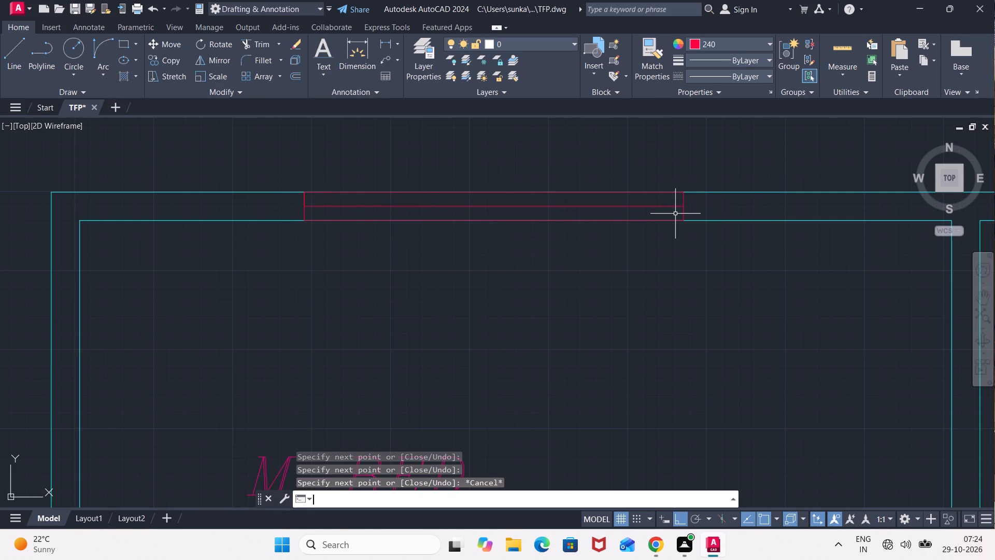
{"action": "key", "text": "Return"}
{"action": "type", "text": "0.75\""}
{"action": "key", "text": "Return"}
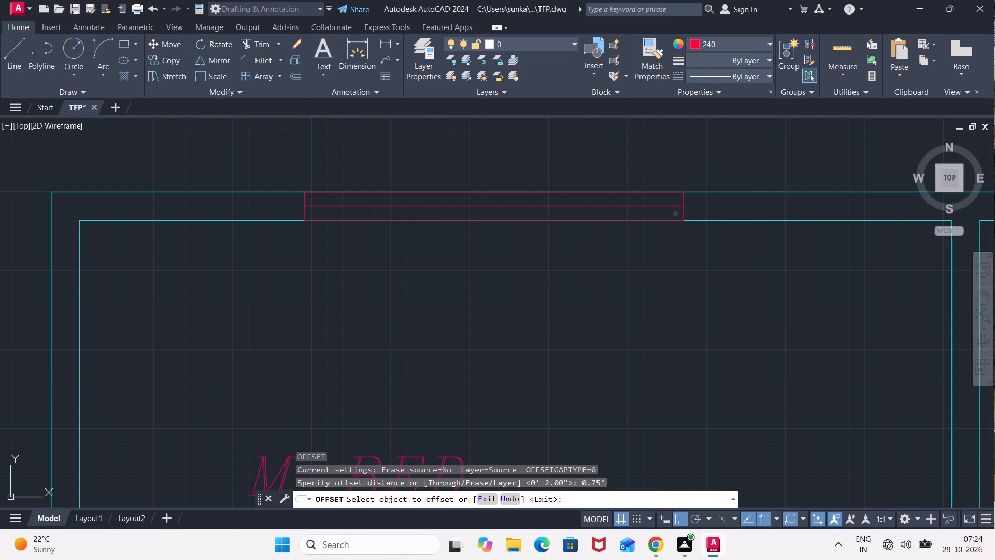
{"action": "left_click", "coordinate": [660, 207]}
{"action": "left_click", "coordinate": [654, 184]}
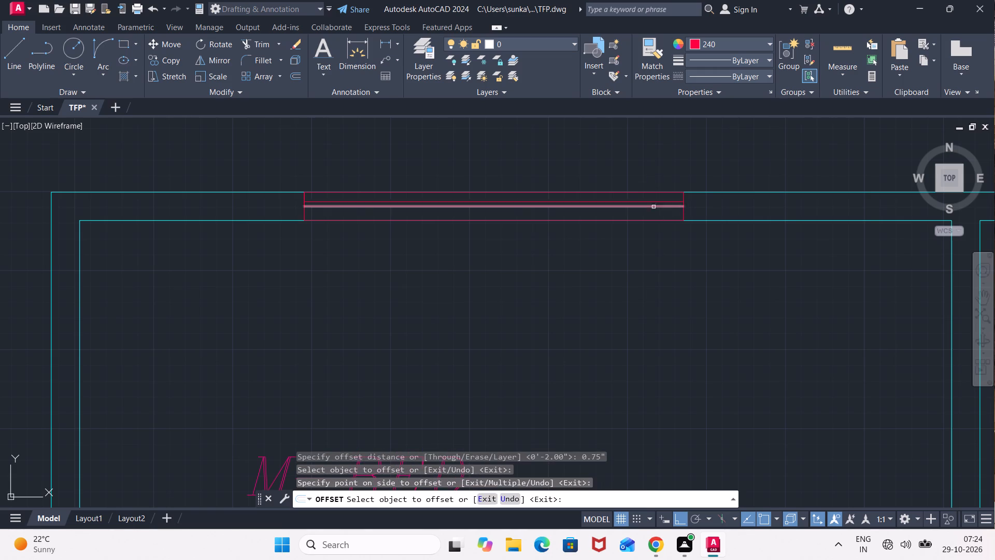
{"action": "left_click", "coordinate": [653, 207]}
{"action": "left_click", "coordinate": [657, 219]}
{"action": "key", "text": "Escape"}
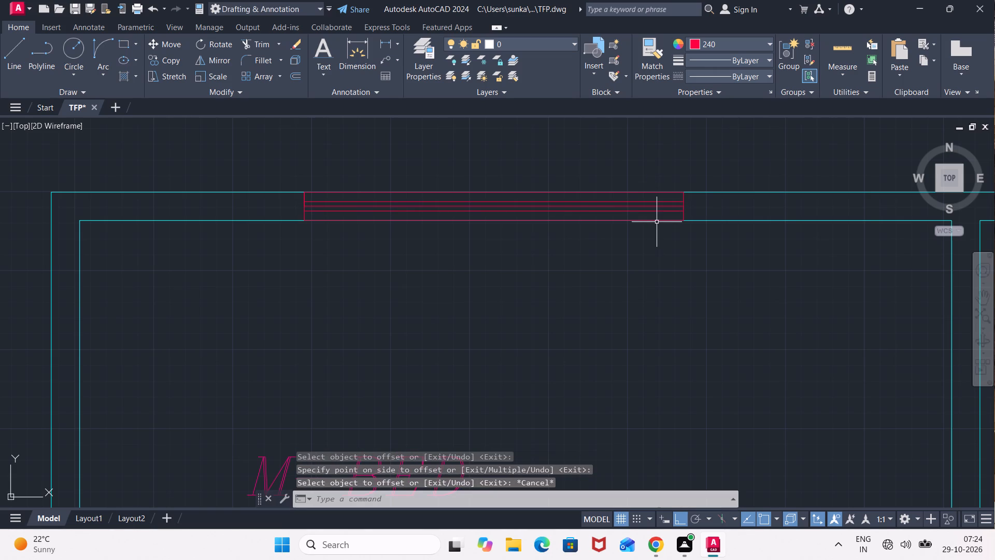
{"action": "left_click", "coordinate": [660, 204]}
{"action": "key", "text": "Delete"}
Draw the left end line of a window across the top wall thickness of the left 4'X7' toilet.
{"action": "scroll", "coordinate": [659, 208], "scroll_direction": "down", "scroll_amount": 3}
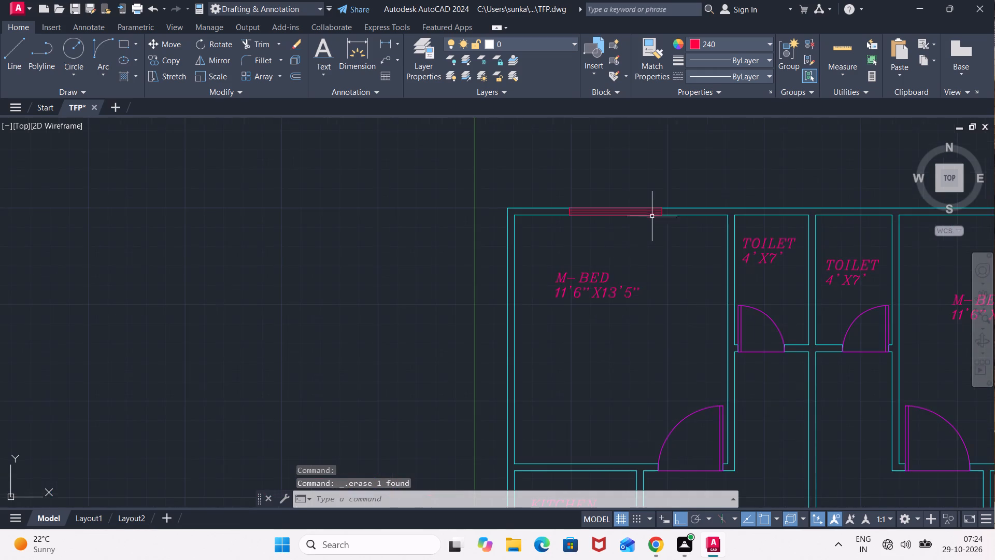
{"action": "middle_click_drag", "start_coordinate": [613, 262], "coordinate": [0, 208]}
{"action": "scroll", "coordinate": [0, 208], "scroll_direction": "down", "scroll_amount": 1}
{"action": "scroll", "coordinate": [106, 154], "scroll_direction": "up", "scroll_amount": 2}
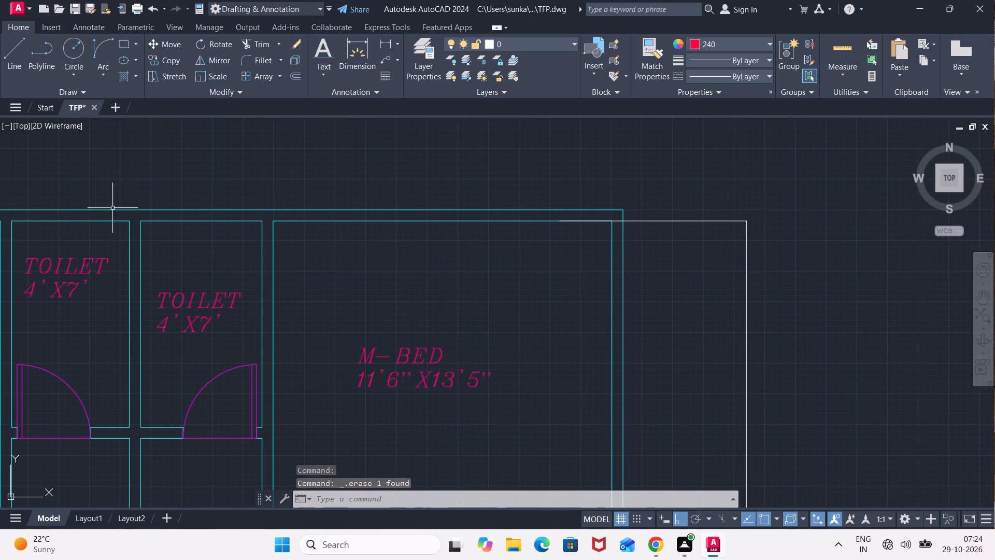
{"action": "middle_click_drag", "start_coordinate": [107, 219], "coordinate": [308, 194]}
{"action": "scroll", "coordinate": [282, 211], "scroll_direction": "up", "scroll_amount": 1}
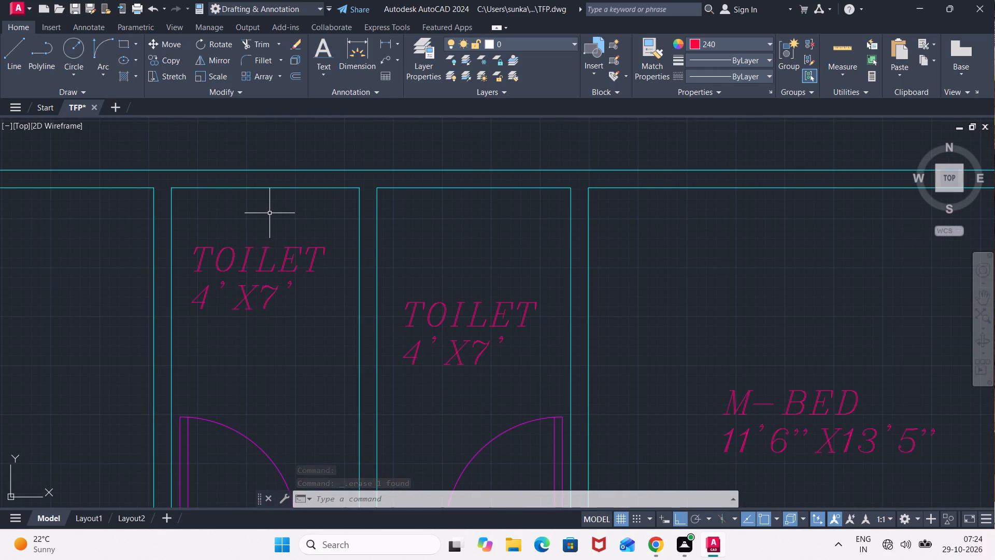
{"action": "scroll", "coordinate": [269, 213], "scroll_direction": "up", "scroll_amount": 1}
{"action": "key", "text": "l"}
{"action": "key", "text": "Return"}
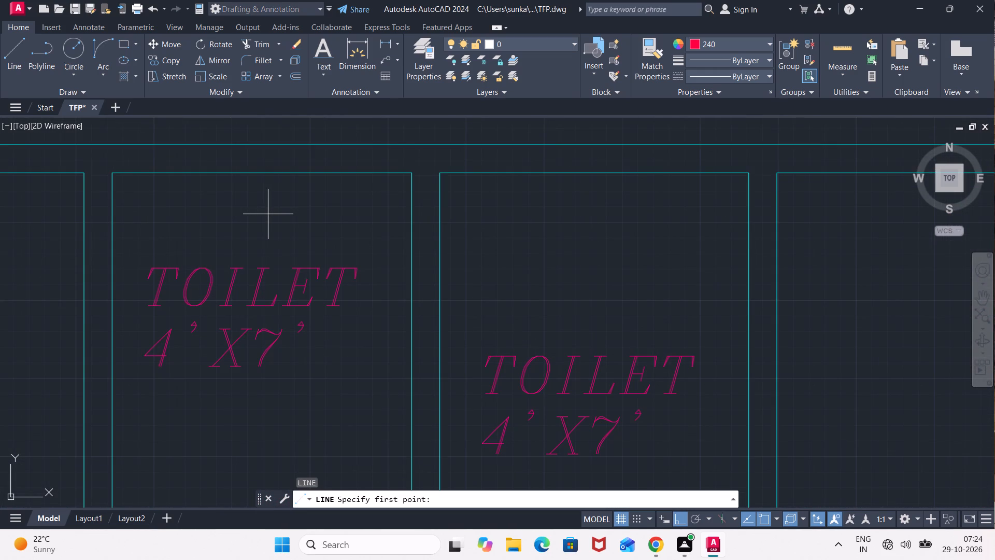
{"action": "left_click", "coordinate": [179, 150]}
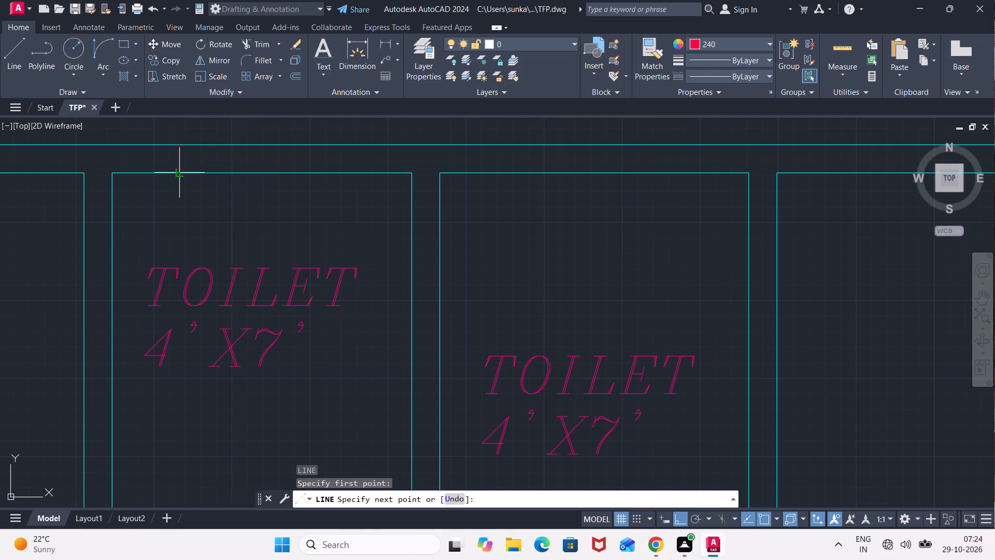
{"action": "left_click", "coordinate": [177, 173]}
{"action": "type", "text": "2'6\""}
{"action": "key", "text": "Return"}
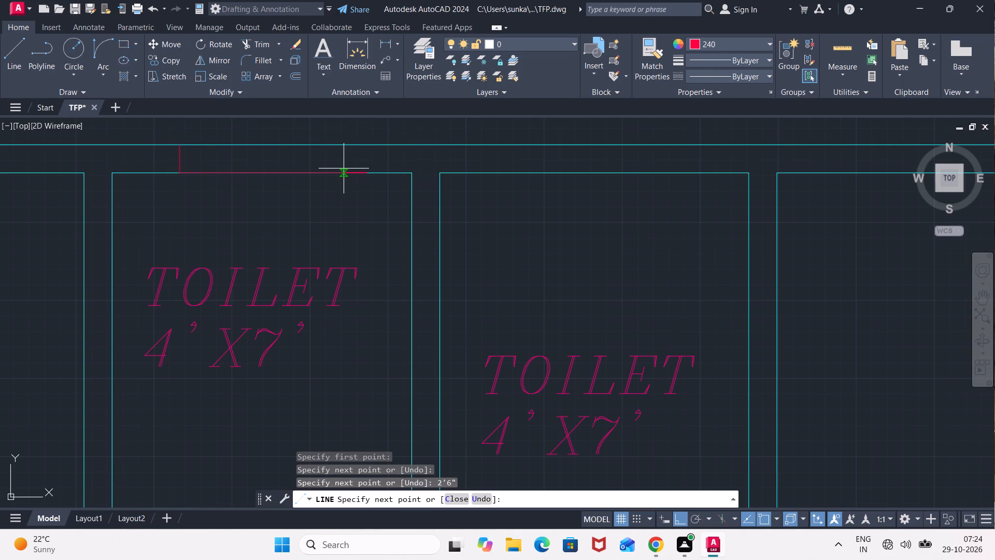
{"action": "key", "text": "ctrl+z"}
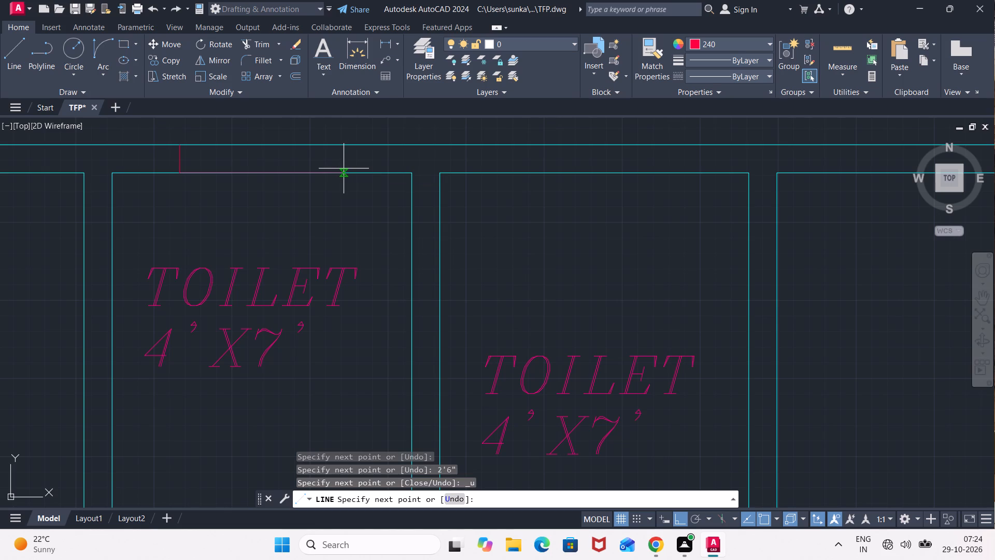
Complete the left toilet's window as a 2' long rectangle with a centre line between its end midpoints.
{"action": "type", "text": "2'"}
{"action": "key", "text": "Return"}
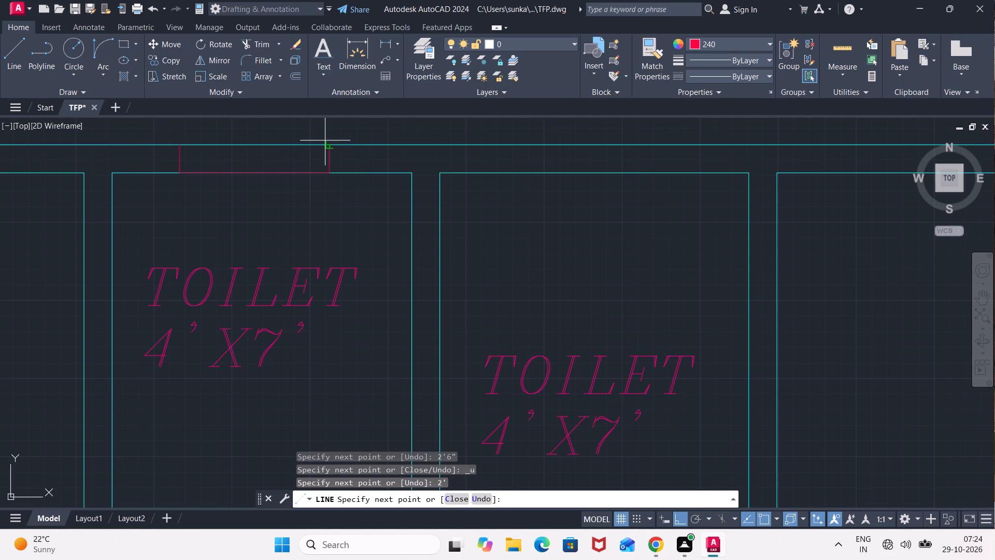
{"action": "left_click", "coordinate": [325, 141]}
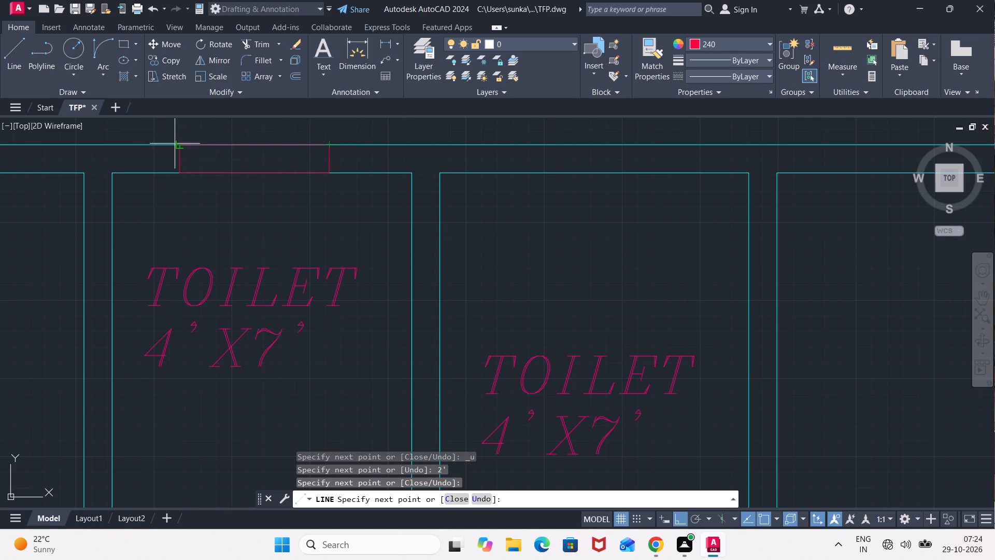
{"action": "left_click", "coordinate": [176, 142]}
{"action": "left_click", "coordinate": [176, 159]}
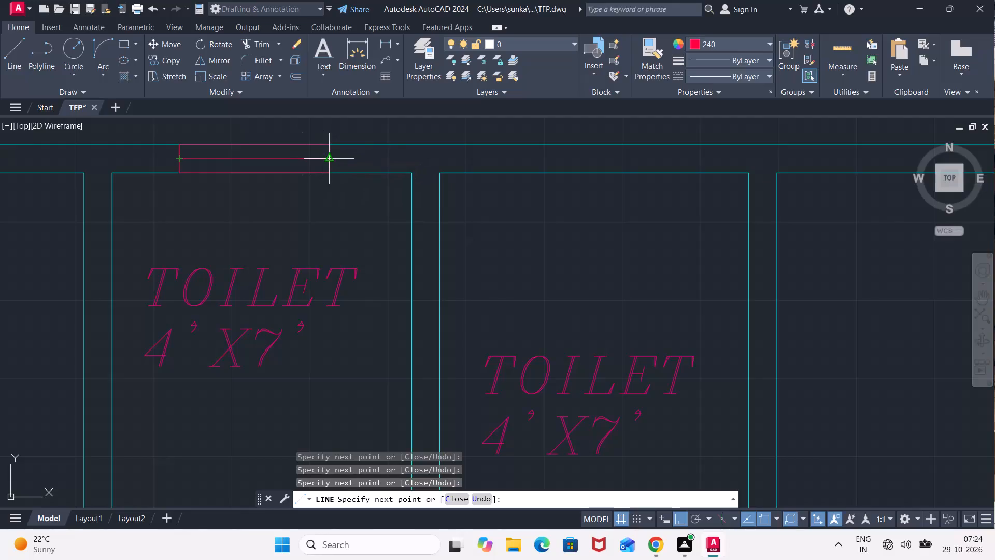
{"action": "left_click", "coordinate": [328, 158]}
{"action": "key", "text": "space"}
{"action": "key", "text": "space"}
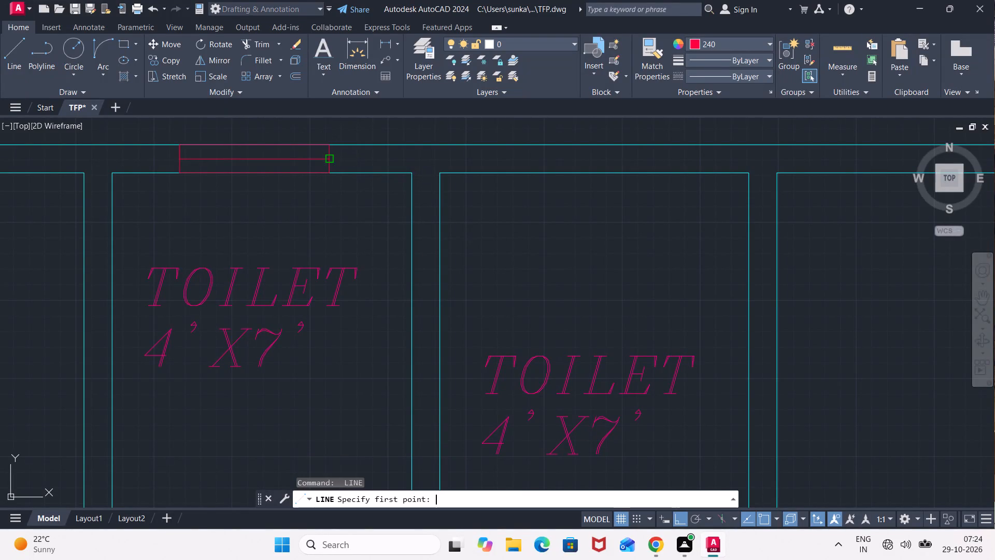
{"action": "key", "text": "space"}
{"action": "key", "text": "space"}
Offset the toilet window's centre line 0.75" to both sides and erase the original centre line.
{"action": "key", "text": "o"}
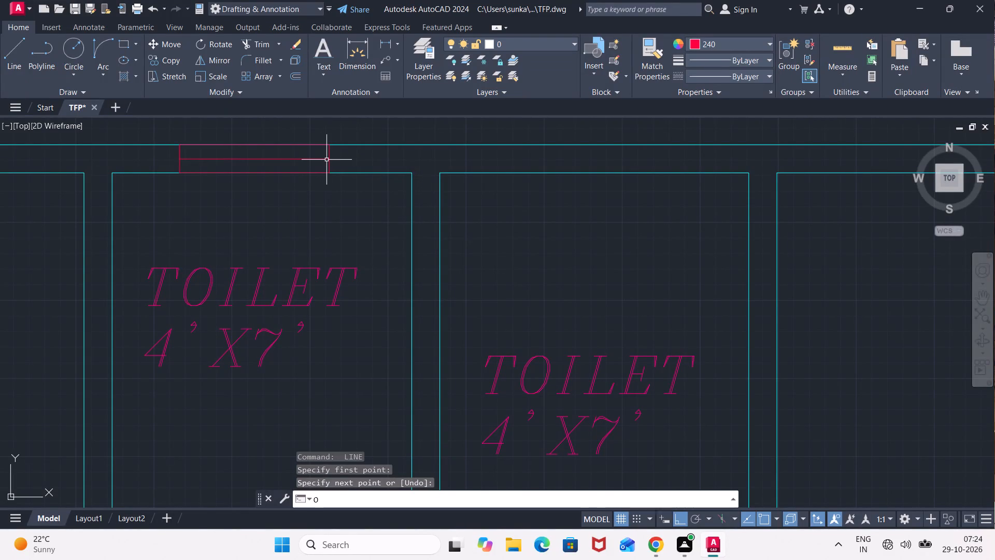
{"action": "key", "text": "Return"}
{"action": "key", "text": "Return"}
{"action": "left_click", "coordinate": [314, 157]}
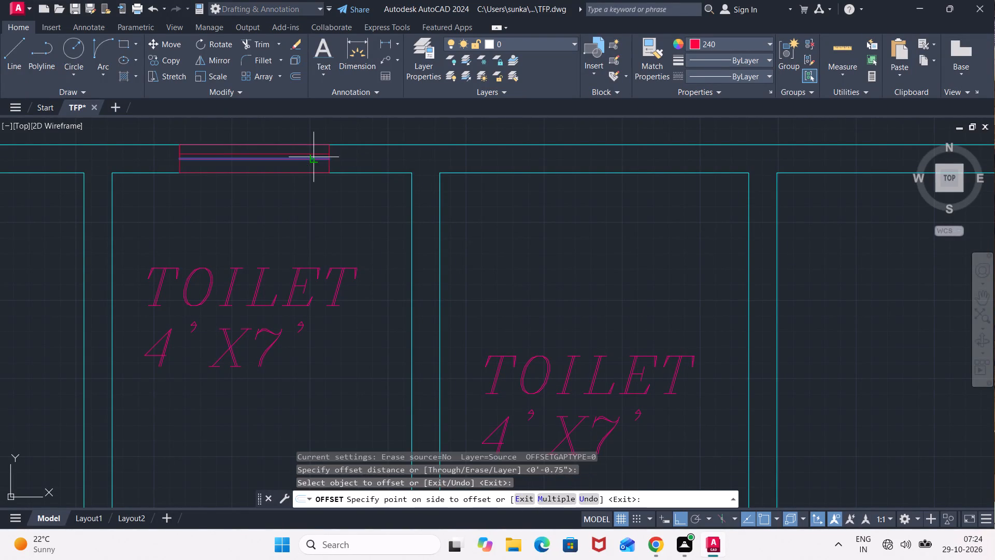
{"action": "left_click", "coordinate": [321, 135]}
{"action": "left_click", "coordinate": [311, 160]}
{"action": "left_click", "coordinate": [309, 170]}
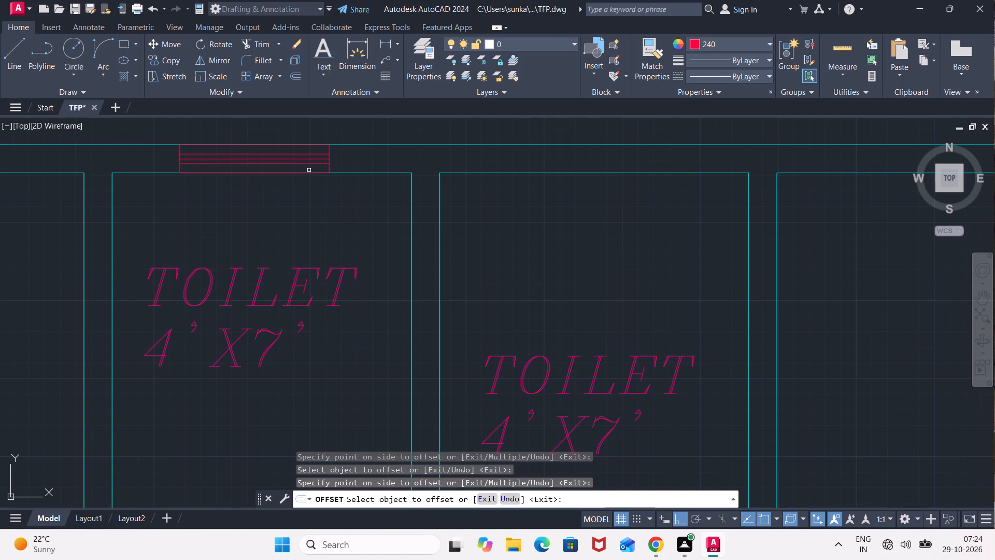
{"action": "key", "text": "Escape"}
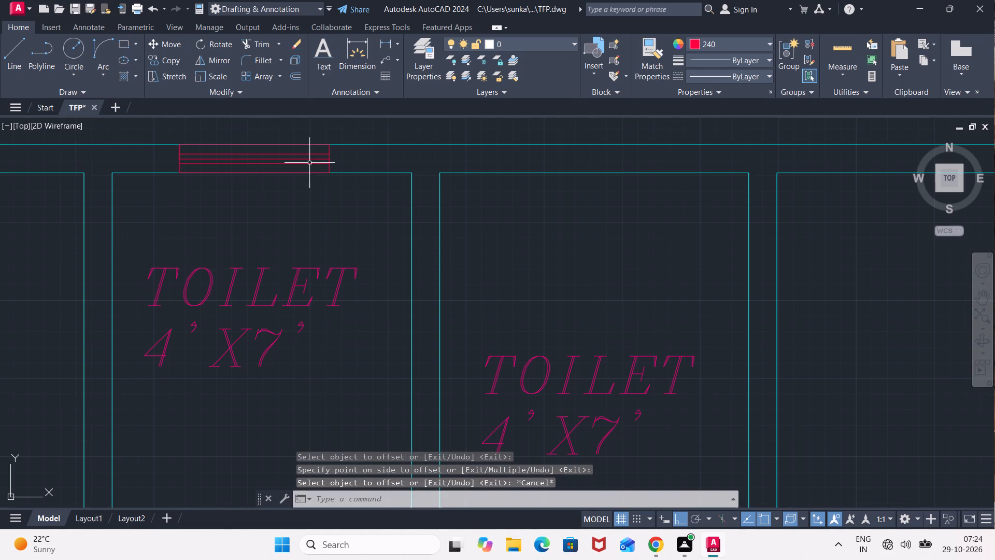
{"action": "left_click", "coordinate": [310, 159]}
{"action": "key", "text": "Delete"}
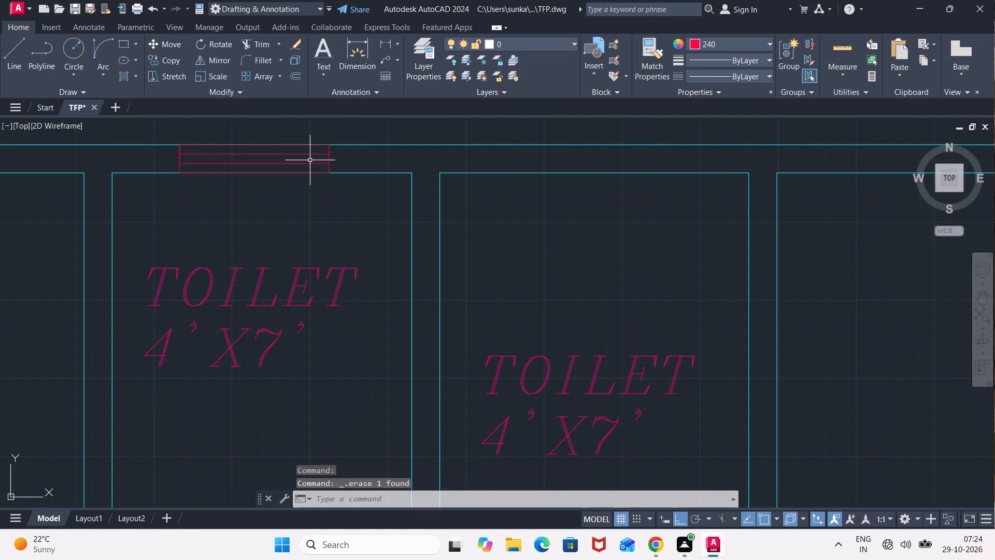
Copy the complete 2' toilet window along the top wall to the adjacent right 4'X7' toilet.
{"action": "left_click", "coordinate": [171, 135]}
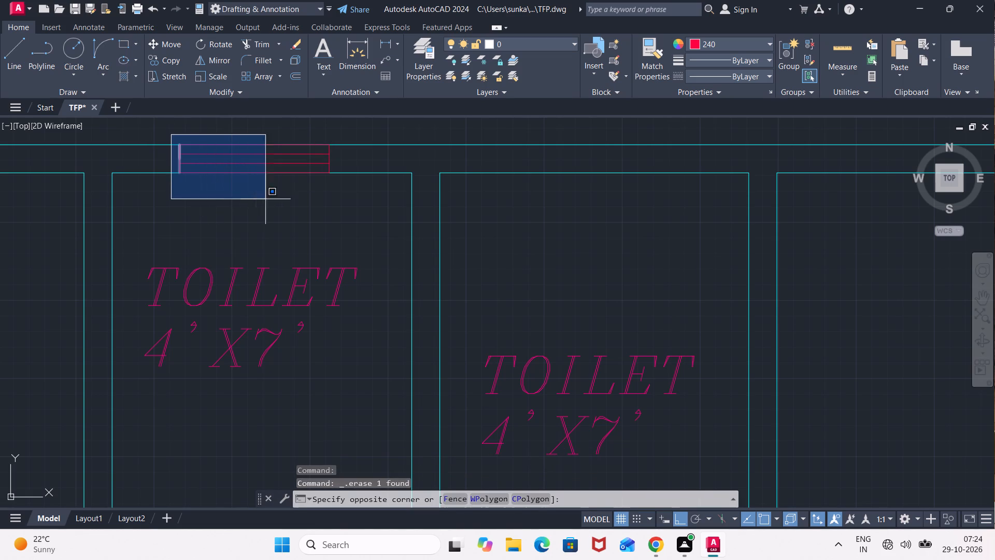
{"action": "left_click", "coordinate": [350, 195]}
{"action": "type", "text": "CO"}
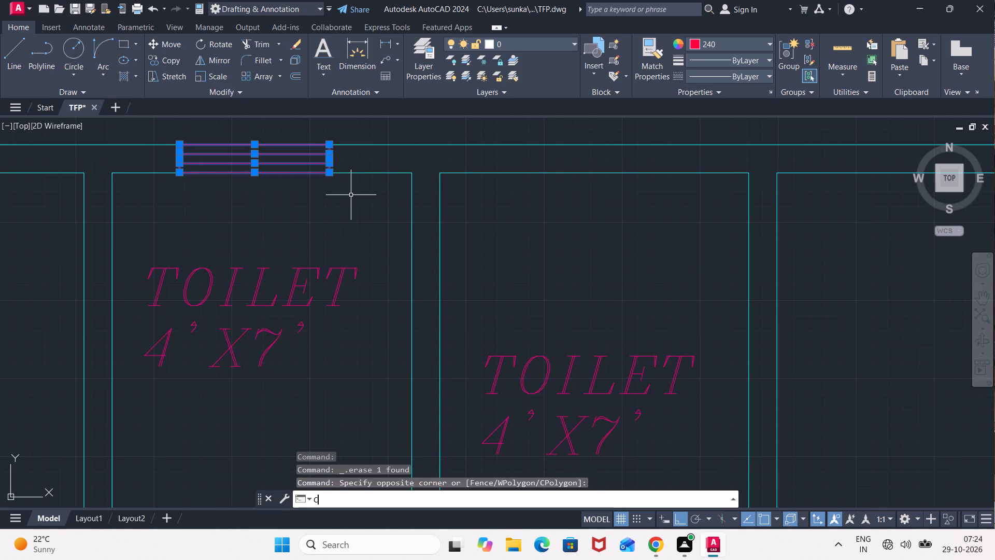
{"action": "key", "text": "Return"}
{"action": "left_click", "coordinate": [329, 172]}
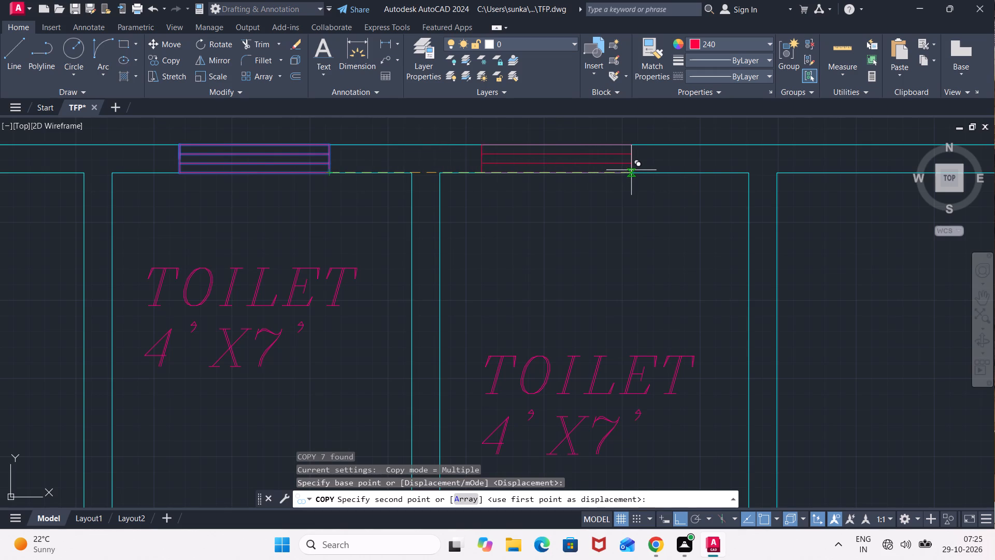
{"action": "left_click", "coordinate": [645, 166]}
{"action": "middle_click_drag", "start_coordinate": [613, 211], "coordinate": [601, 215]}
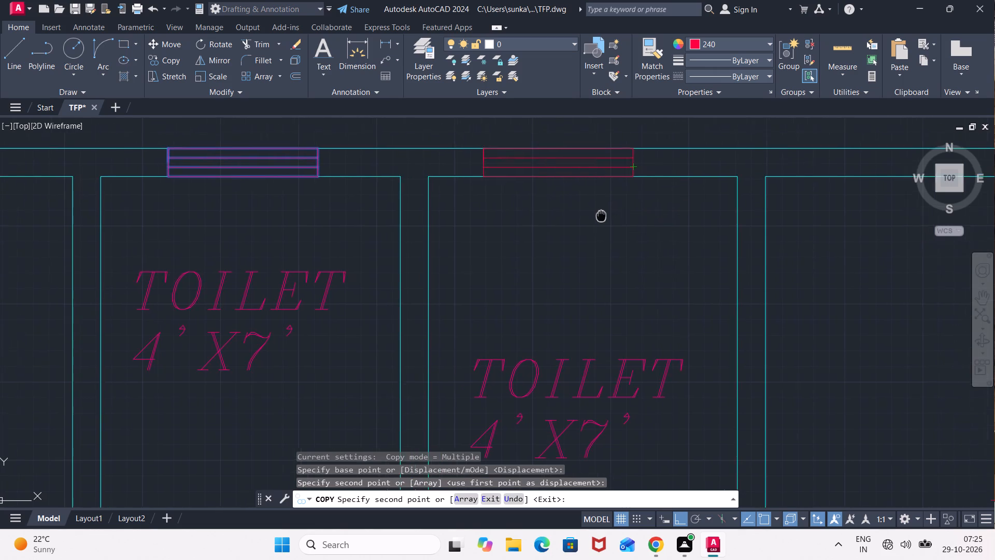
{"action": "middle_click_drag", "start_coordinate": [601, 215], "coordinate": [86, 279]}
{"action": "key", "text": "Escape"}
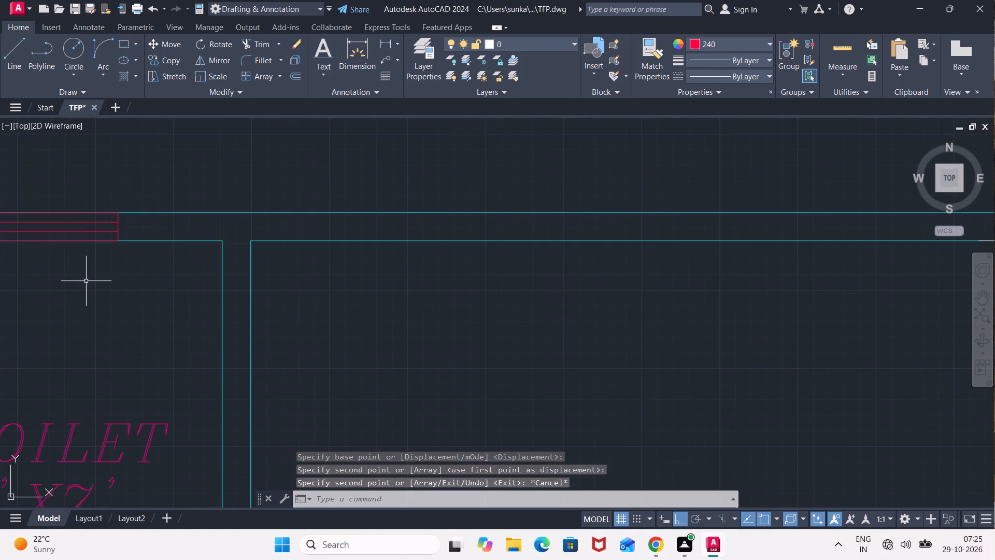
Draw a 5' long window rectangle with a centre line across the top wall thickness of the right 11'6"X13'5" M-BED.
{"action": "scroll", "coordinate": [250, 294], "scroll_direction": "down", "scroll_amount": 3}
{"action": "middle_click_drag", "start_coordinate": [324, 287], "coordinate": [208, 251]}
{"action": "scroll", "coordinate": [208, 251], "scroll_direction": "up", "scroll_amount": 2}
{"action": "key", "text": "l"}
{"action": "key", "text": "Return"}
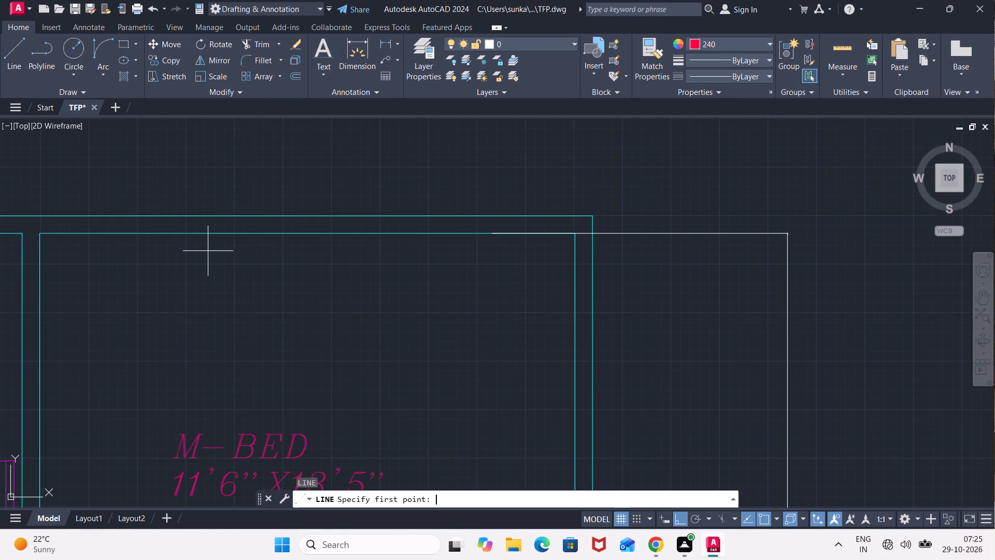
{"action": "left_click", "coordinate": [187, 214]}
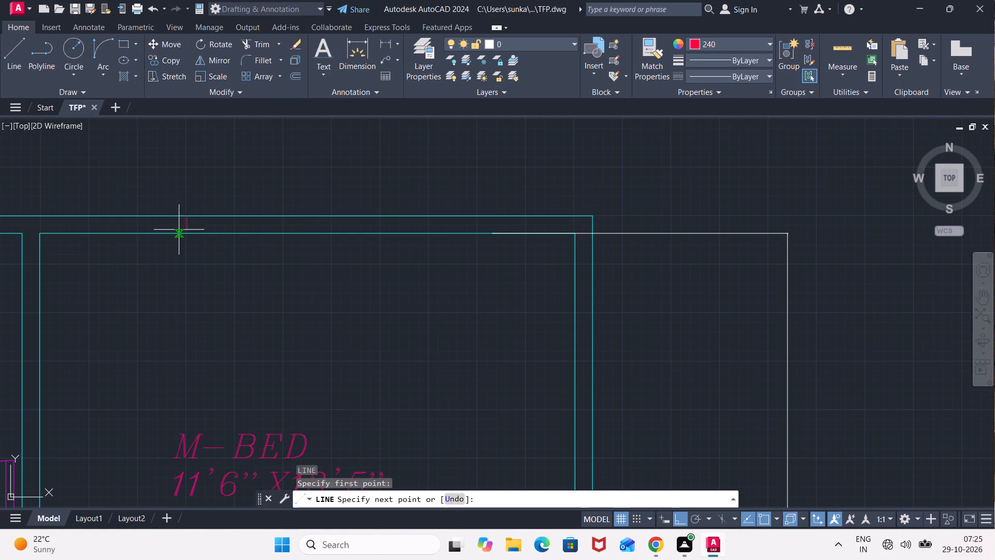
{"action": "left_click", "coordinate": [184, 231]}
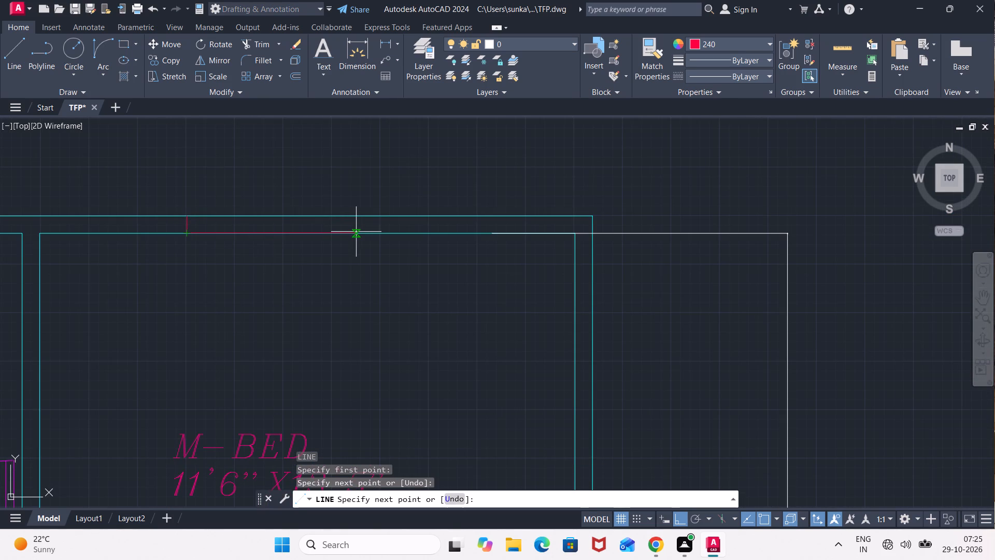
{"action": "type", "text": "5'"}
{"action": "key", "text": "Return"}
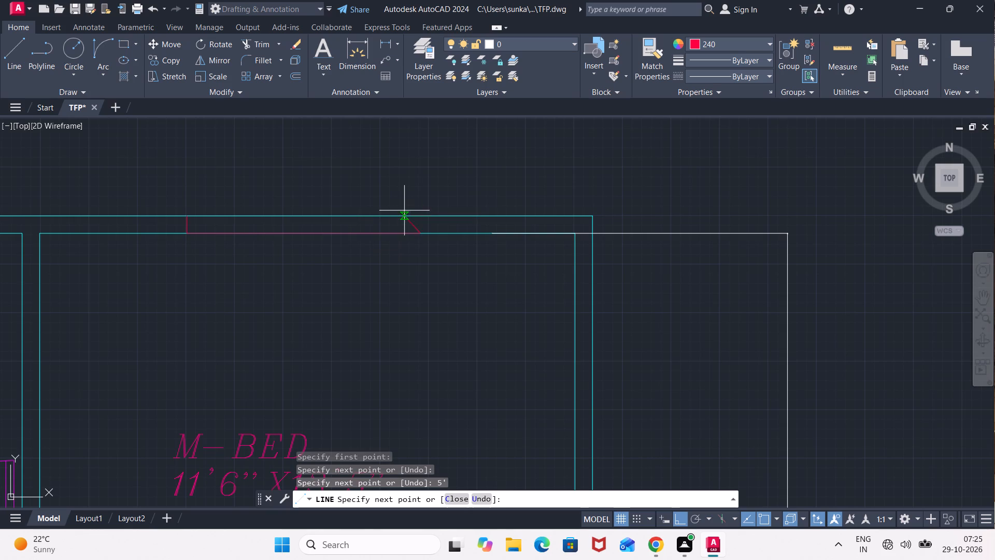
{"action": "left_click", "coordinate": [418, 217]}
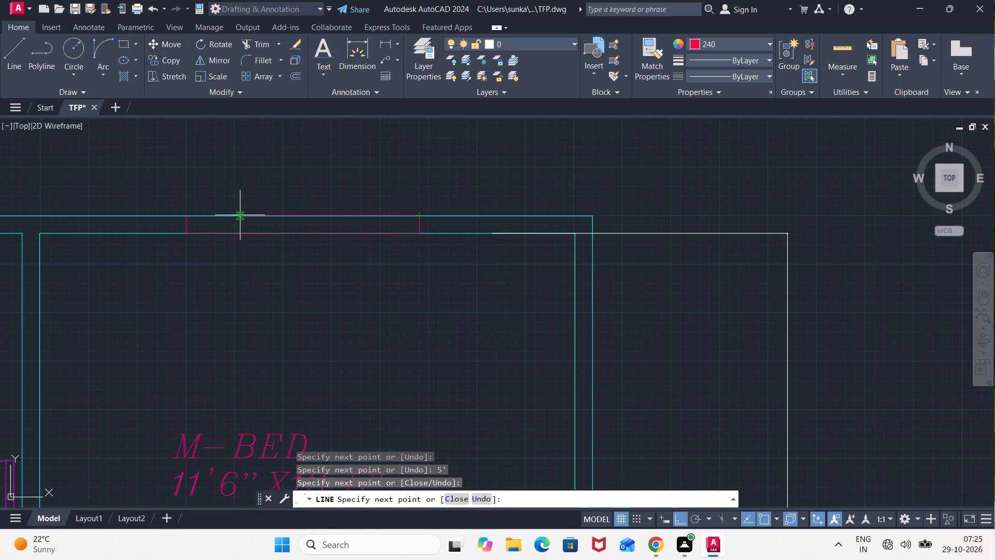
{"action": "left_click", "coordinate": [185, 219]}
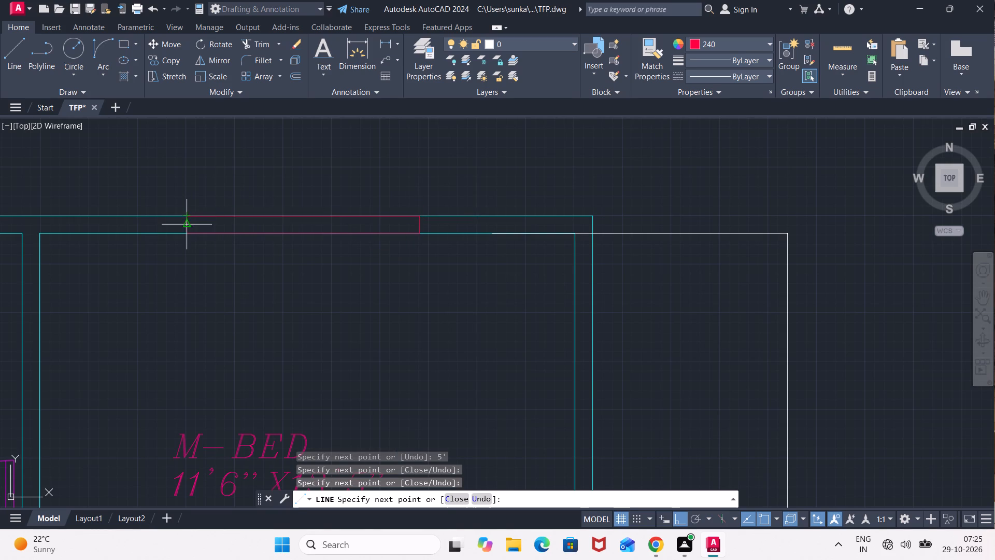
{"action": "left_click", "coordinate": [183, 225]}
{"action": "left_click", "coordinate": [418, 227]}
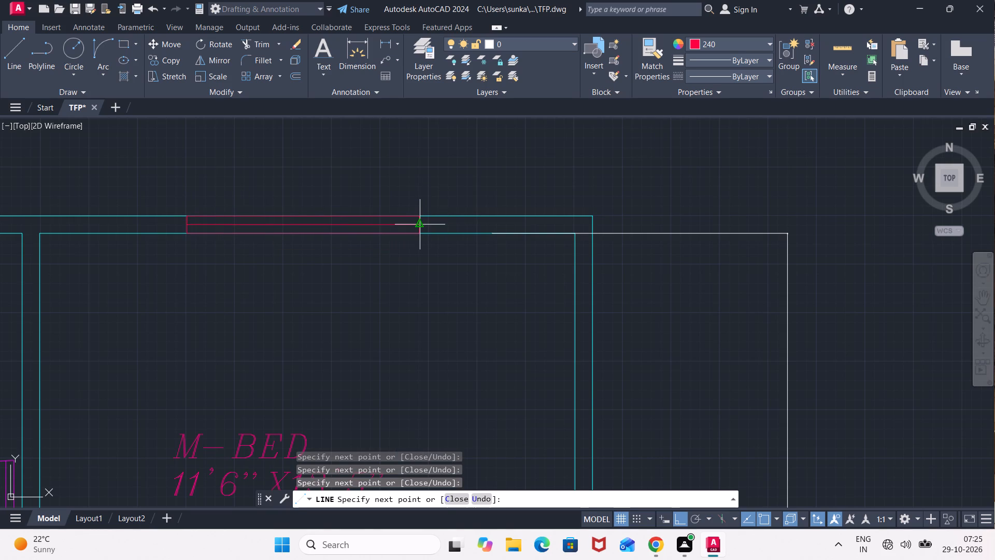
{"action": "key", "text": "Escape"}
Offset the centre line of the right M-BED's top window 0.75" to both sides and erase the original centre line.
{"action": "key", "text": "o"}
{"action": "key", "text": "Return"}
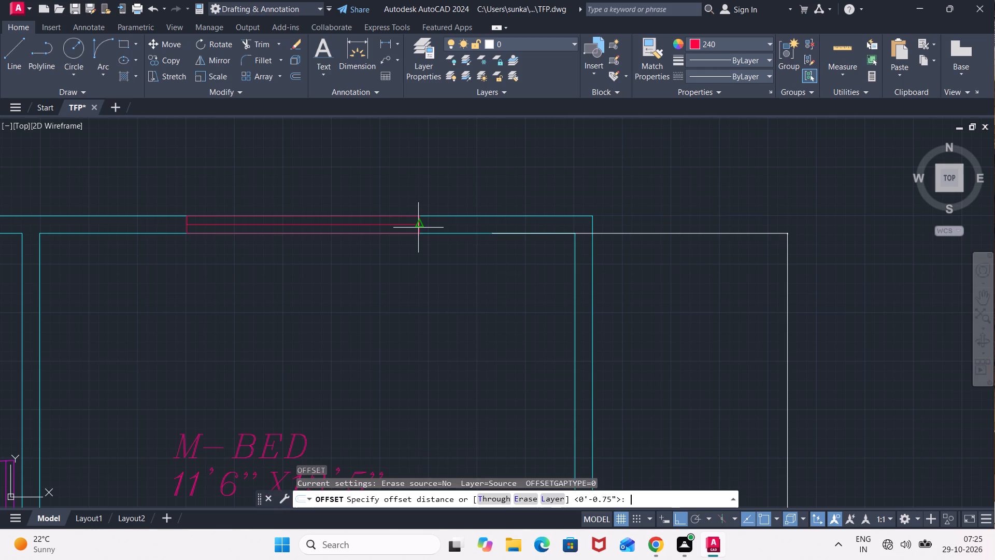
{"action": "key", "text": "Return"}
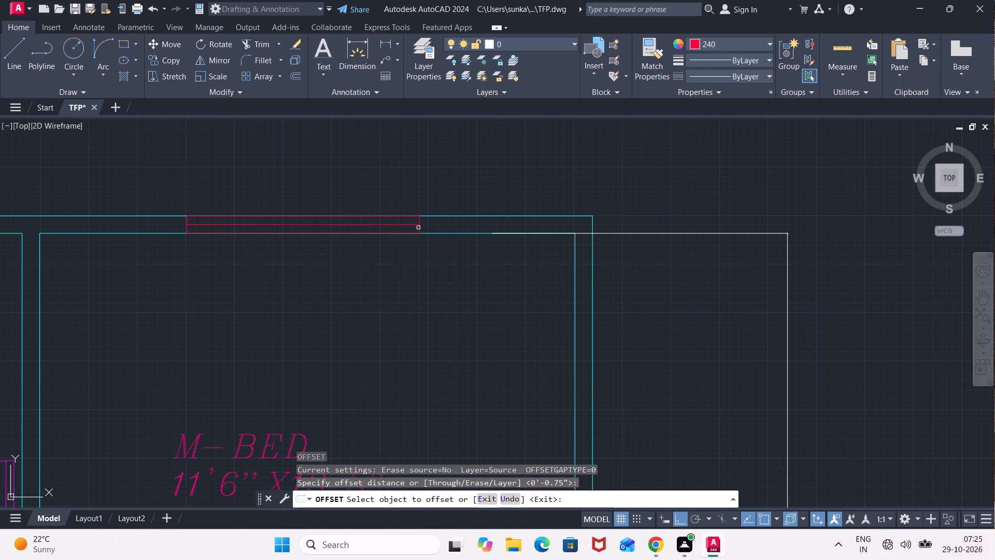
{"action": "scroll", "coordinate": [417, 228], "scroll_direction": "up", "scroll_amount": 2}
{"action": "left_click", "coordinate": [402, 219]}
{"action": "left_click", "coordinate": [401, 199]}
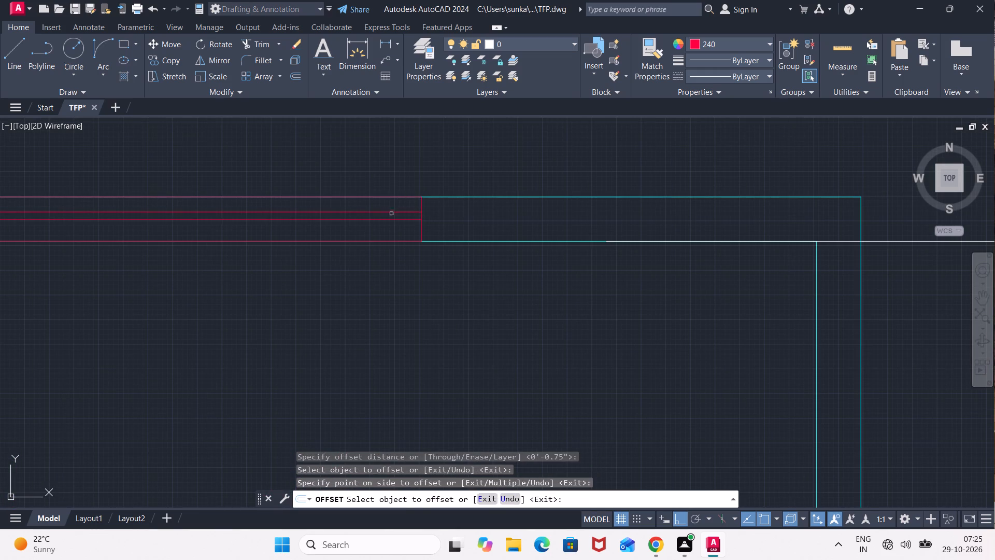
{"action": "left_click", "coordinate": [390, 220]}
{"action": "left_click", "coordinate": [386, 243]}
{"action": "key", "text": "Escape"}
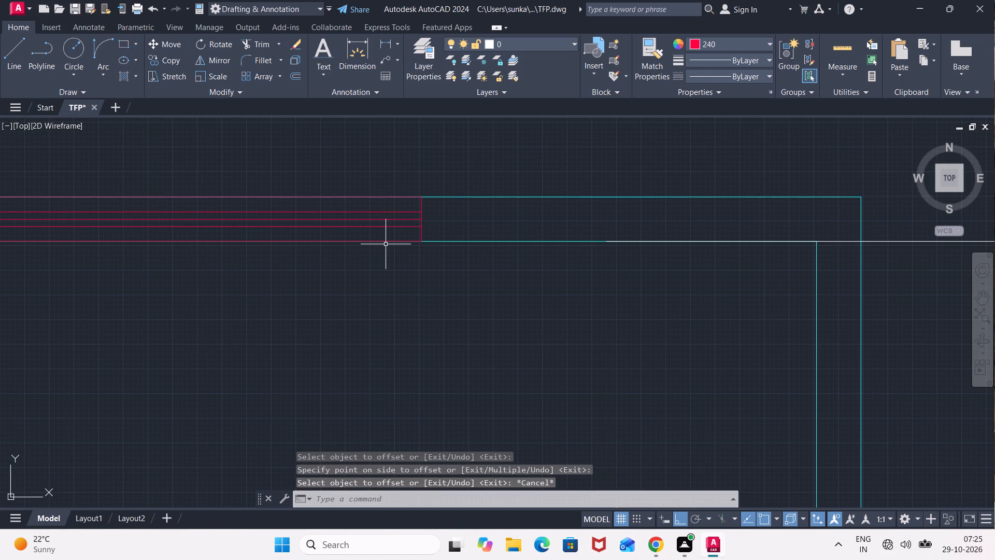
{"action": "left_click", "coordinate": [410, 220]}
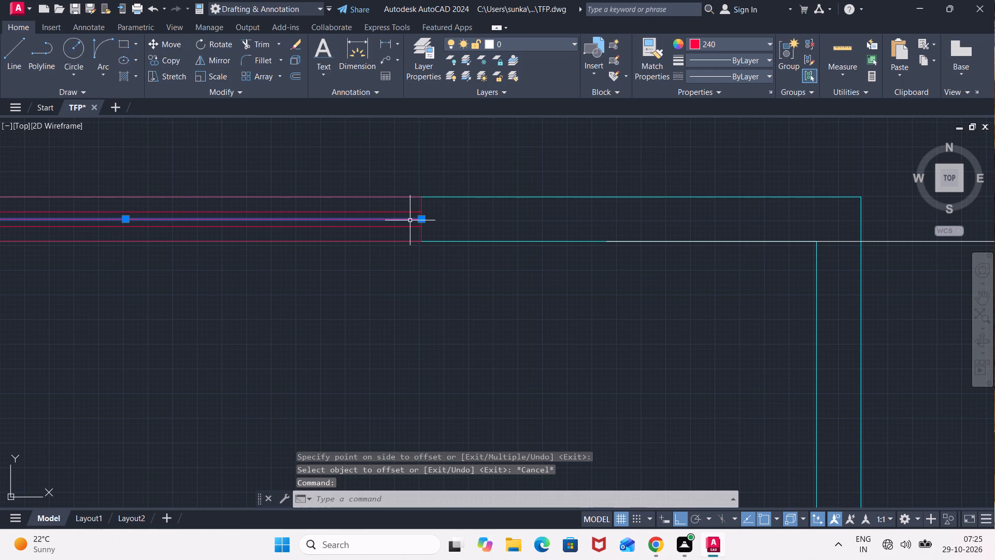
{"action": "key", "text": "Delete"}
Draw a 5' long window rectangle within the right M-BED's outer side wall, near its lower corner above the kitchen.
{"action": "scroll", "coordinate": [440, 257], "scroll_direction": "down", "scroll_amount": 2}
{"action": "scroll", "coordinate": [604, 366], "scroll_direction": "down", "scroll_amount": 2}
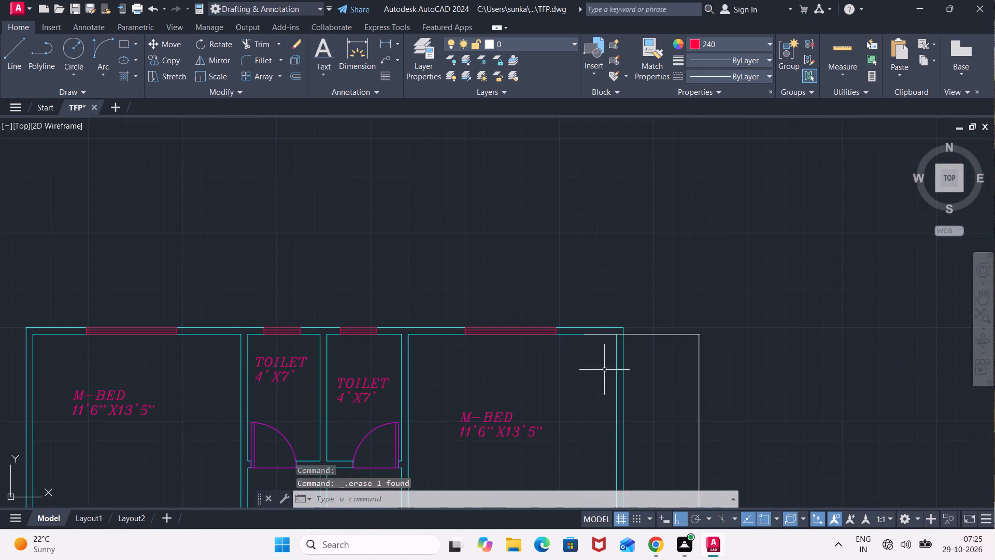
{"action": "middle_click_drag", "start_coordinate": [604, 370], "coordinate": [379, 162]}
{"action": "scroll", "coordinate": [424, 189], "scroll_direction": "up", "scroll_amount": 1}
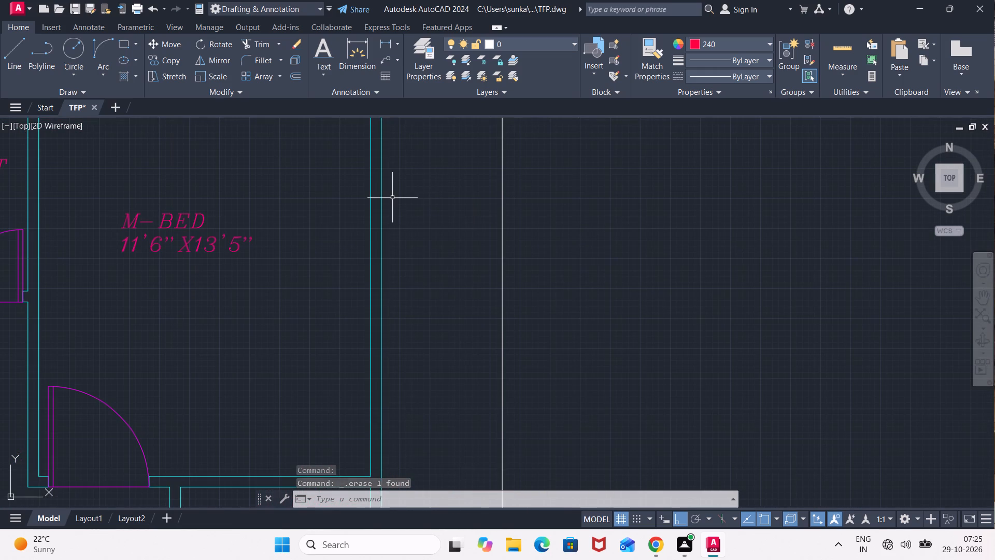
{"action": "key", "text": "l"}
{"action": "key", "text": "Return"}
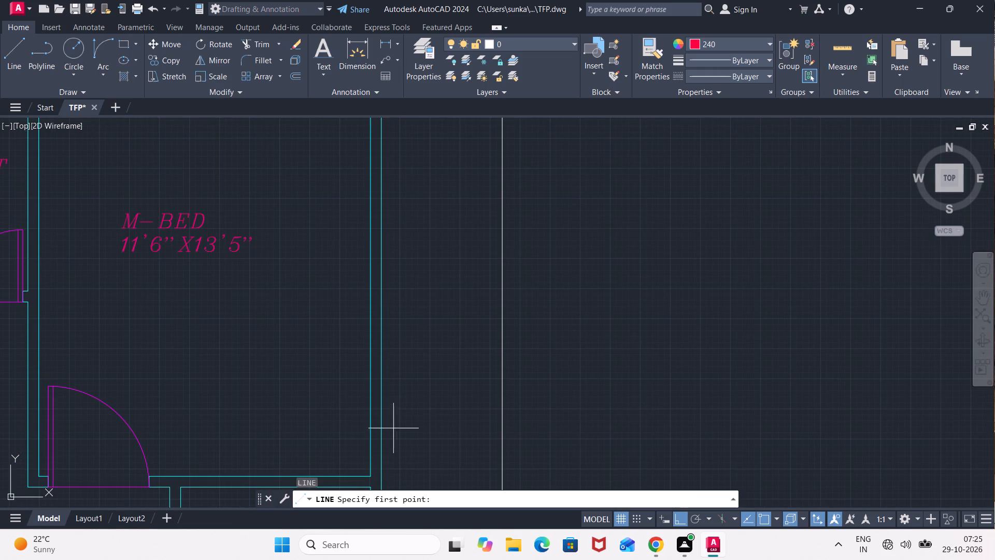
{"action": "left_click", "coordinate": [384, 458]}
{"action": "left_click", "coordinate": [371, 457]}
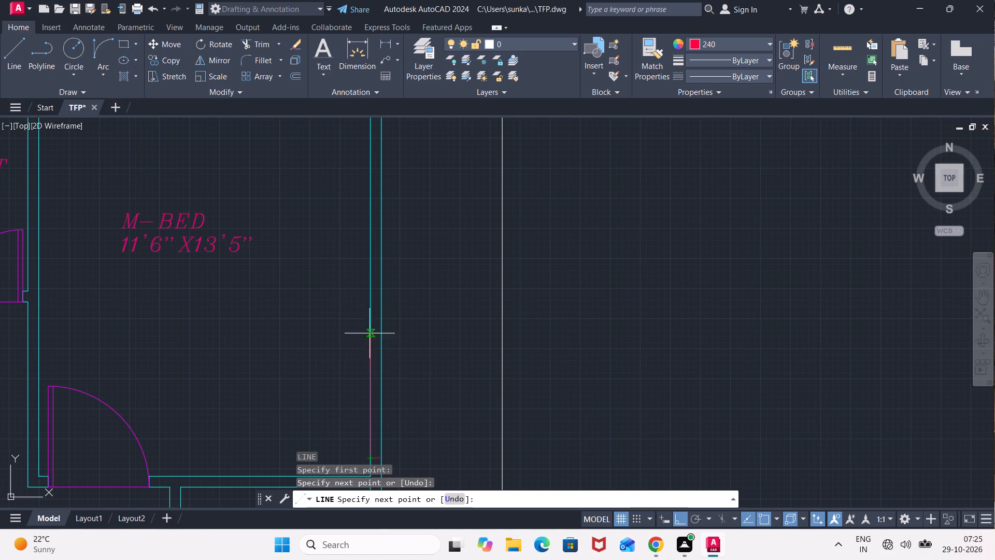
{"action": "type", "text": "5'"}
{"action": "key", "text": "Return"}
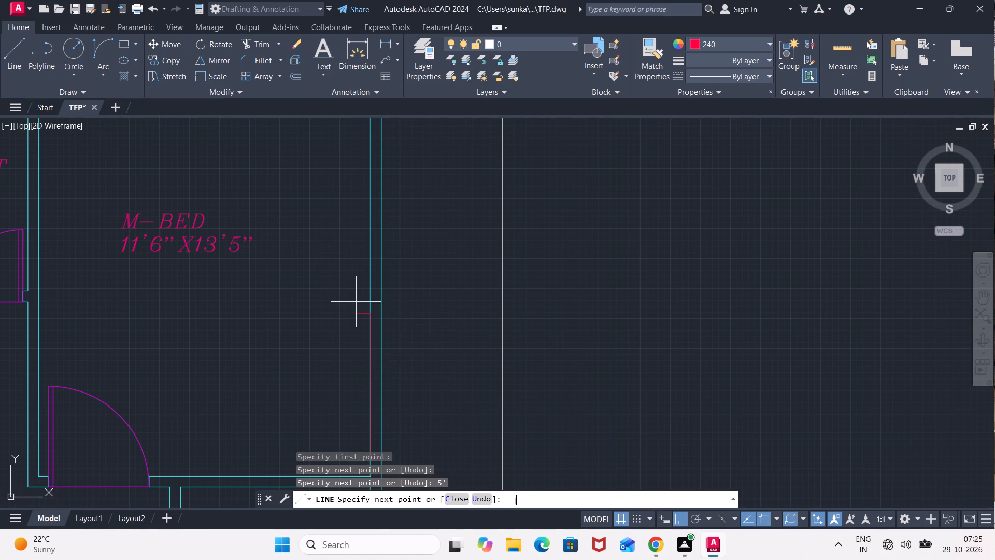
{"action": "left_click", "coordinate": [385, 316]}
{"action": "middle_click_drag", "start_coordinate": [385, 376], "coordinate": [378, 363]}
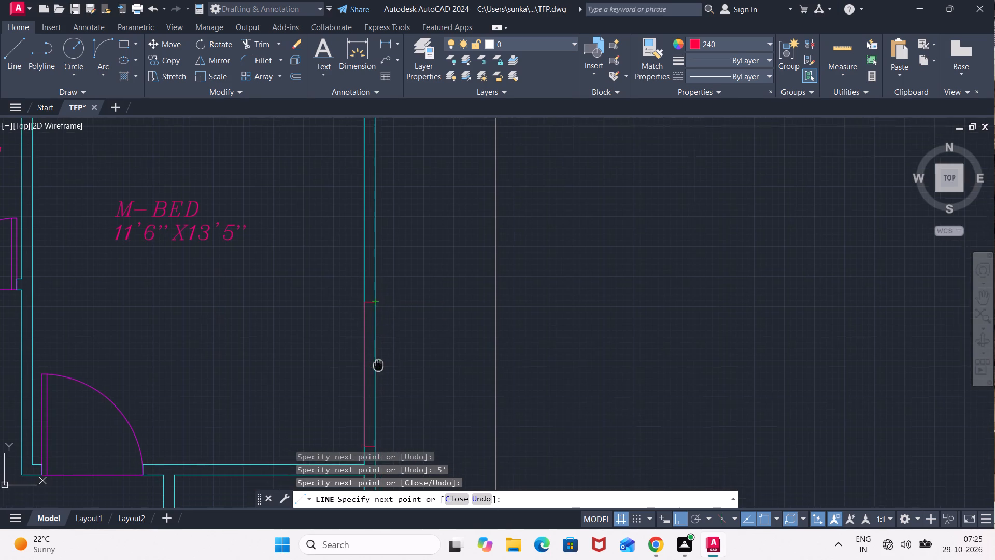
{"action": "middle_click_drag", "start_coordinate": [378, 363], "coordinate": [376, 277]}
{"action": "left_click", "coordinate": [375, 358]}
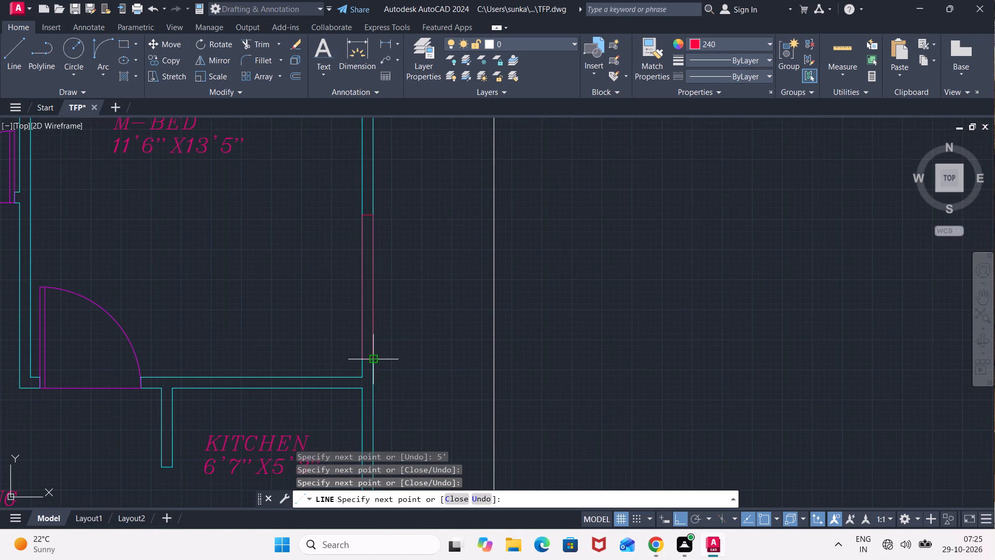
Draw a centre line between the end midpoints of the right M-BED's side-wall window.
{"action": "scroll", "coordinate": [375, 359], "scroll_direction": "up", "scroll_amount": 2}
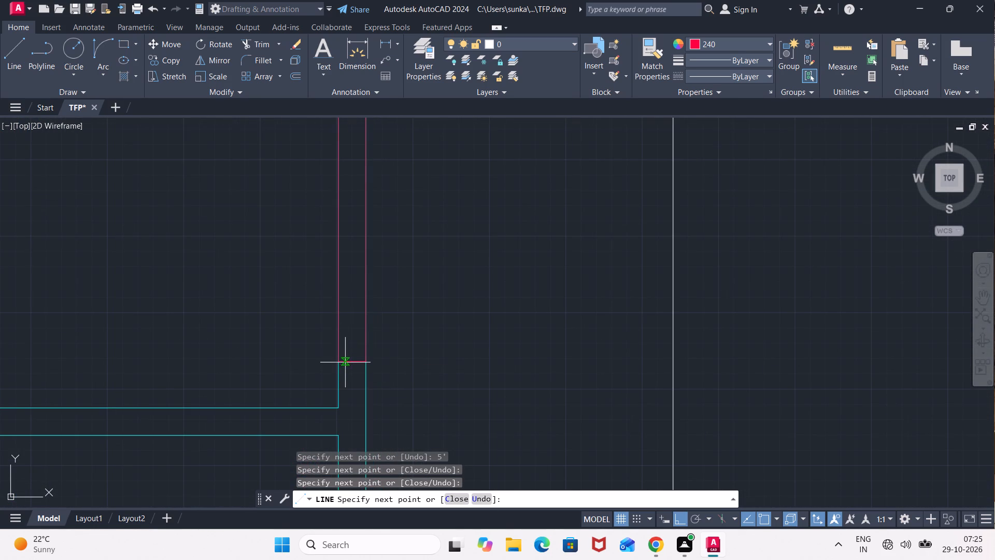
{"action": "left_click", "coordinate": [349, 362]}
{"action": "middle_click_drag", "start_coordinate": [343, 181], "coordinate": [361, 259]}
{"action": "middle_click_drag", "start_coordinate": [366, 149], "coordinate": [375, 192]}
{"action": "scroll", "coordinate": [381, 146], "scroll_direction": "down", "scroll_amount": 1}
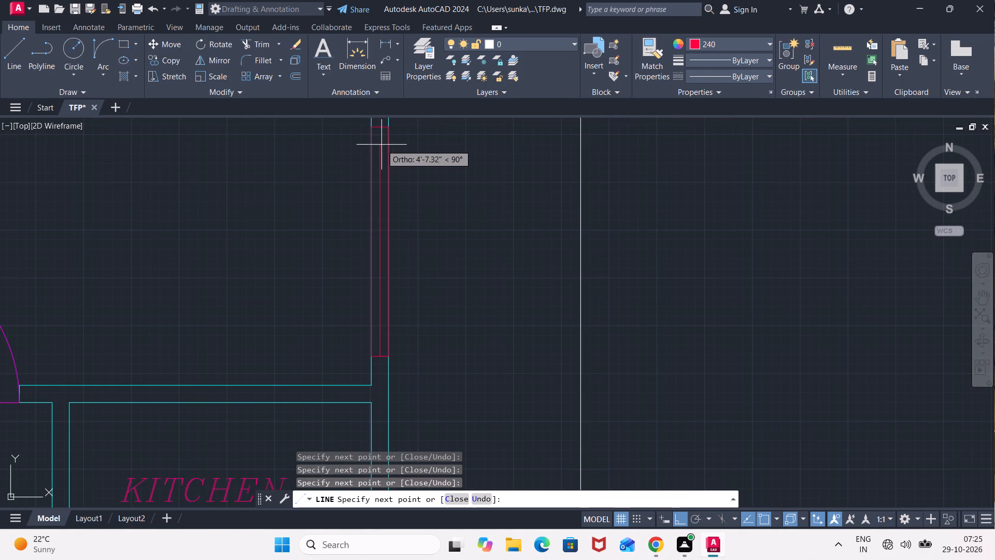
{"action": "left_click", "coordinate": [382, 127]}
{"action": "key", "text": "Escape"}
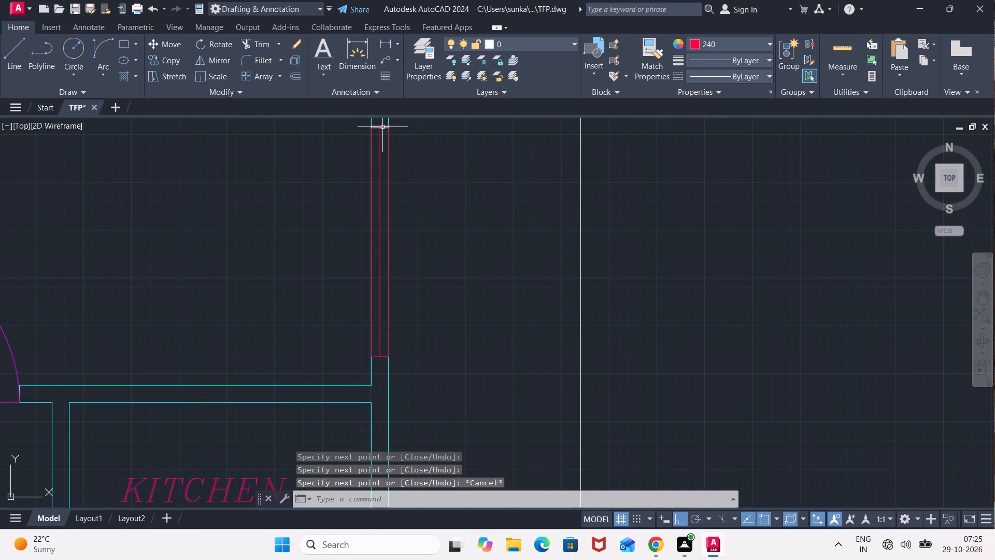
Offset the side-wall window's centre line 0.75" to both sides and erase the original centre line.
{"action": "key", "text": "o"}
{"action": "key", "text": "Return"}
{"action": "key", "text": "Return"}
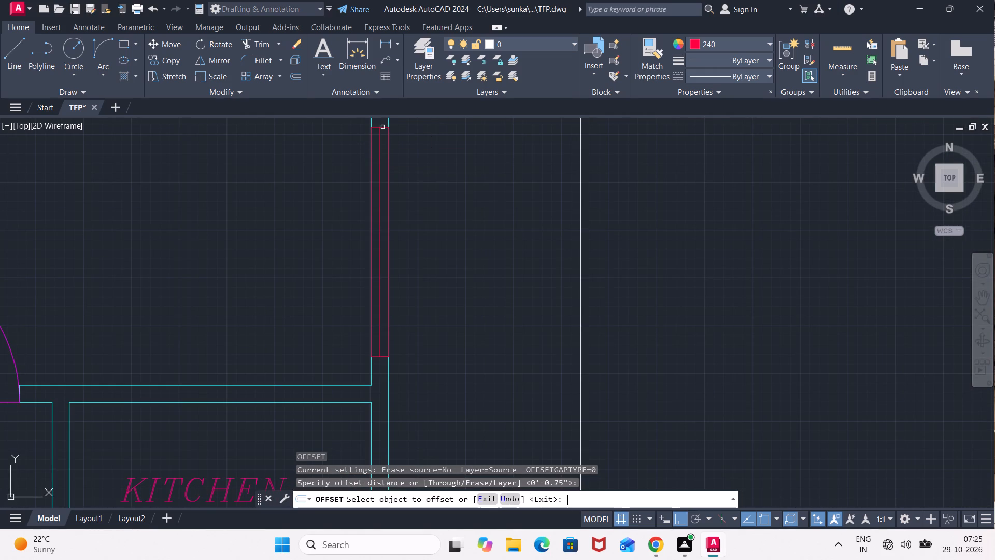
{"action": "scroll", "coordinate": [380, 148], "scroll_direction": "up", "scroll_amount": 2}
{"action": "left_click", "coordinate": [378, 155]}
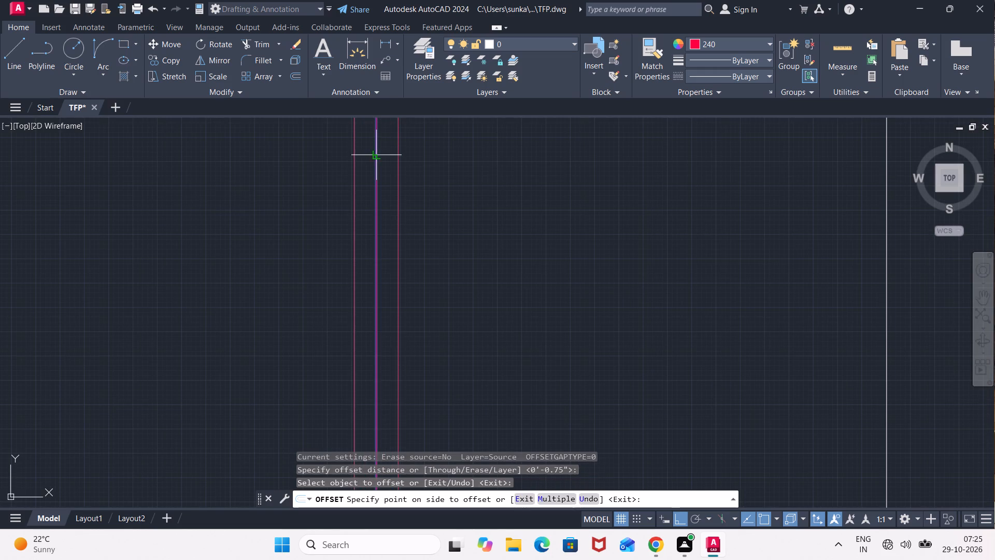
{"action": "left_click", "coordinate": [361, 162]}
{"action": "left_click", "coordinate": [376, 158]}
{"action": "left_click", "coordinate": [400, 145]}
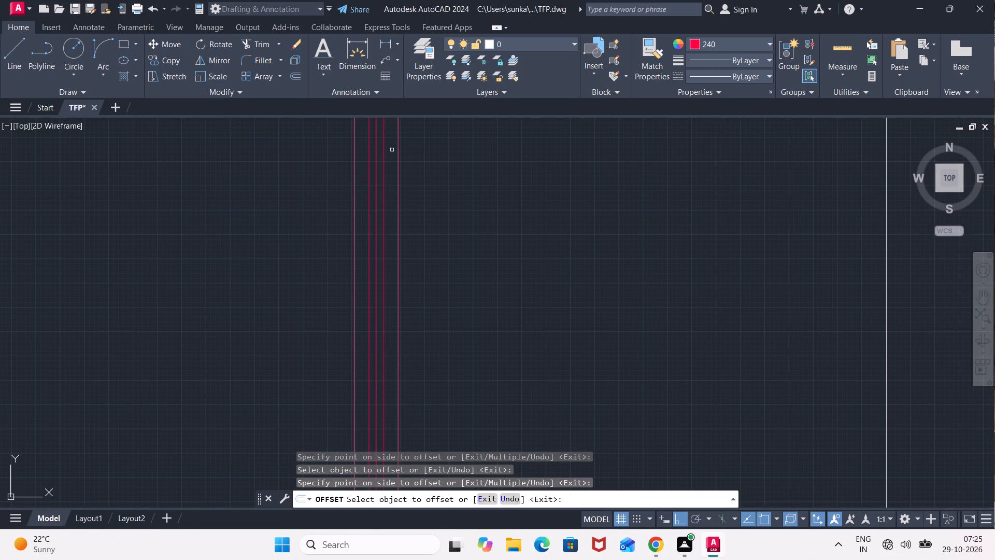
{"action": "key", "text": "Escape"}
{"action": "left_click", "coordinate": [376, 171]}
{"action": "key", "text": "Delete"}
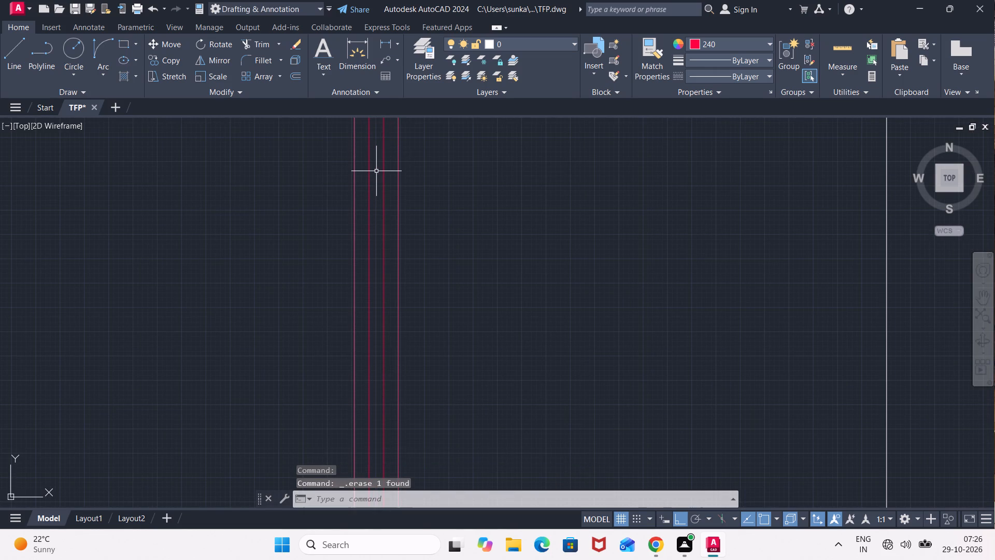
Move the complete 5' side-wall window a short distance up along the right M-BED's outer wall, away from the kitchen.
{"action": "scroll", "coordinate": [376, 171], "scroll_direction": "down", "scroll_amount": 3}
{"action": "left_click", "coordinate": [359, 138]}
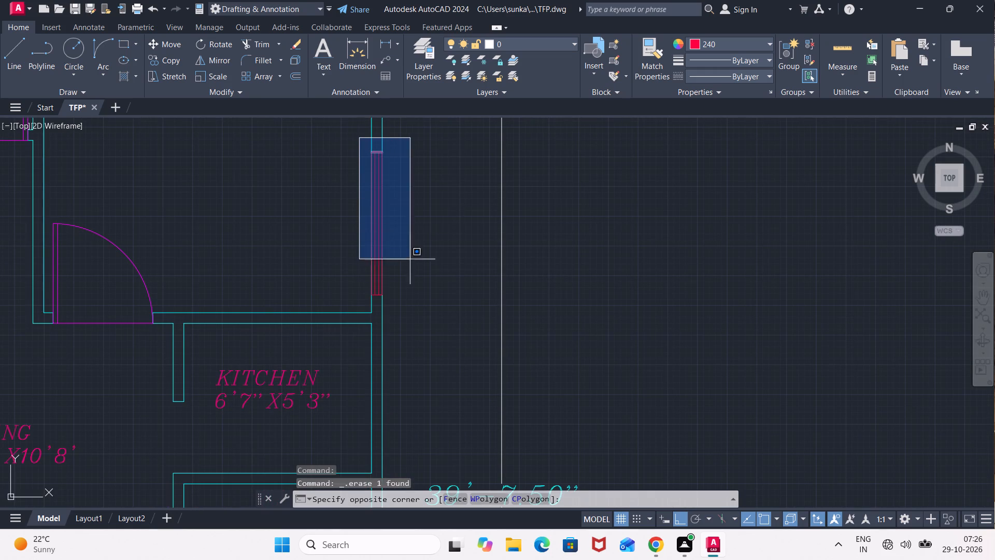
{"action": "left_click", "coordinate": [409, 299]}
{"action": "key", "text": "m"}
{"action": "key", "text": "Return"}
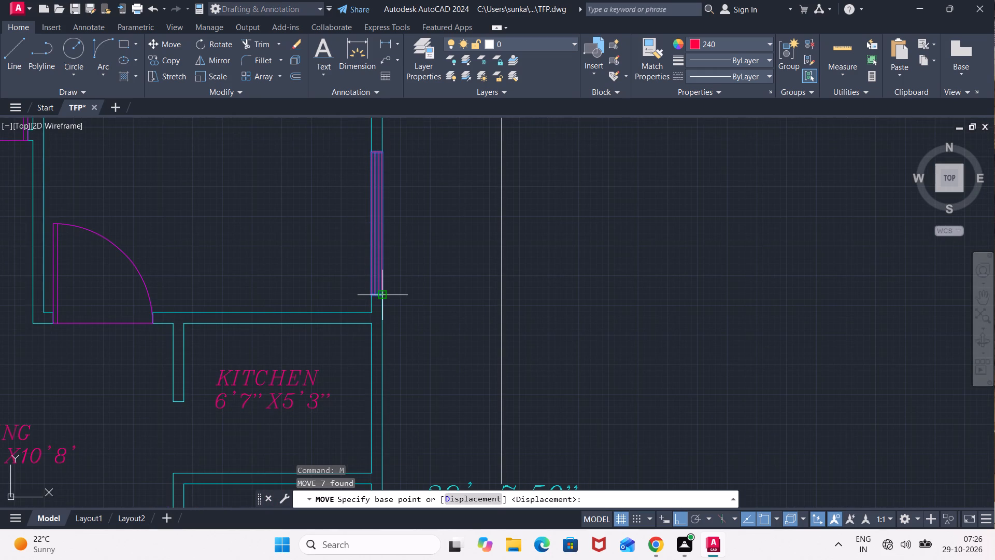
{"action": "left_click", "coordinate": [385, 297]}
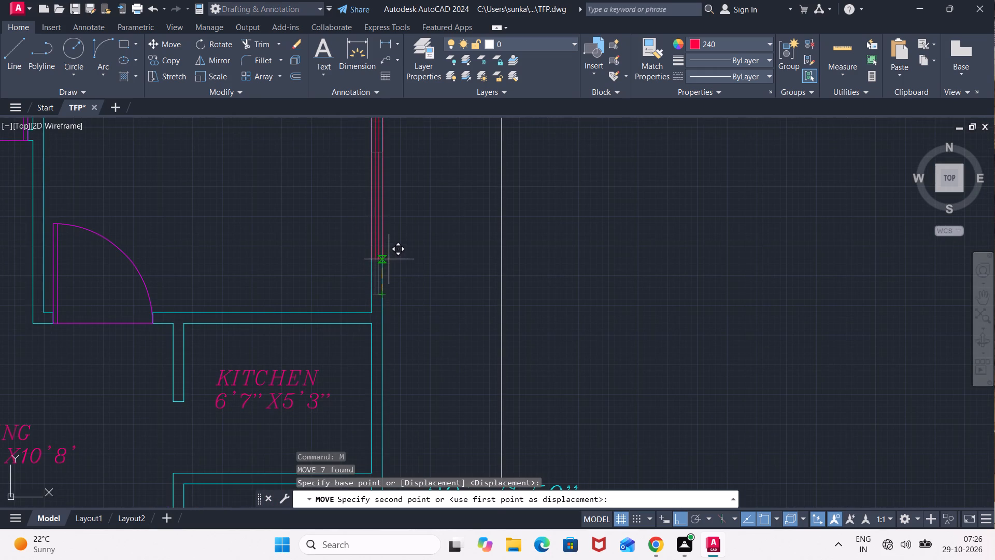
{"action": "left_click", "coordinate": [389, 259]}
Examine the moved window's placement in the plan and the outer wall of the right 6'7"X5'3" kitchen.
{"action": "scroll", "coordinate": [396, 265], "scroll_direction": "down", "scroll_amount": 3}
{"action": "scroll", "coordinate": [397, 270], "scroll_direction": "up", "scroll_amount": 1}
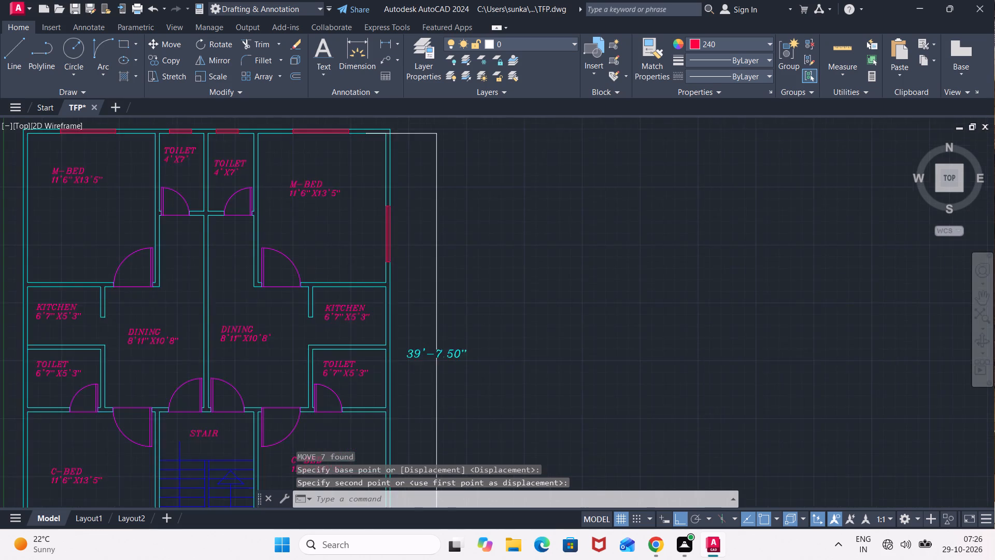
{"action": "scroll", "coordinate": [397, 270], "scroll_direction": "up", "scroll_amount": 2}
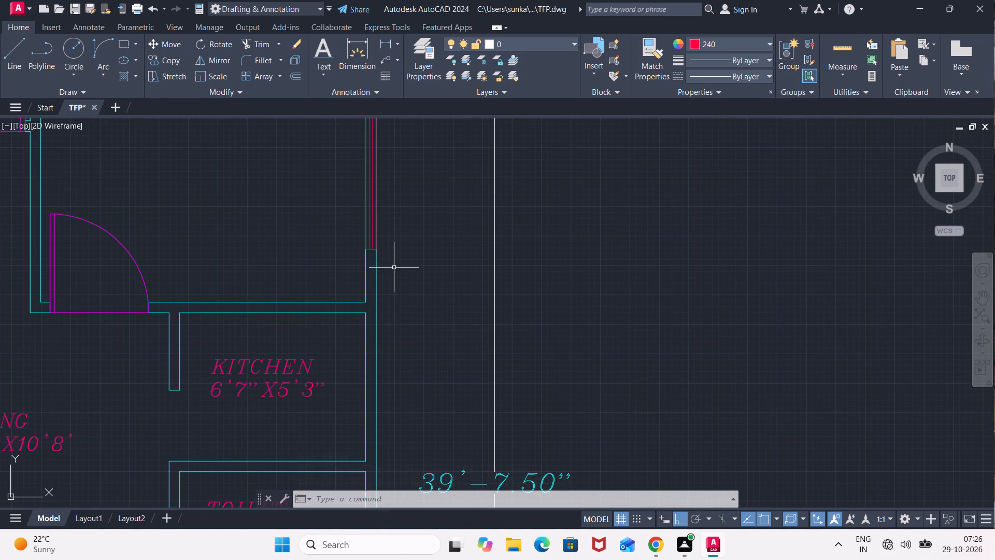
{"action": "scroll", "coordinate": [394, 268], "scroll_direction": "down", "scroll_amount": 2}
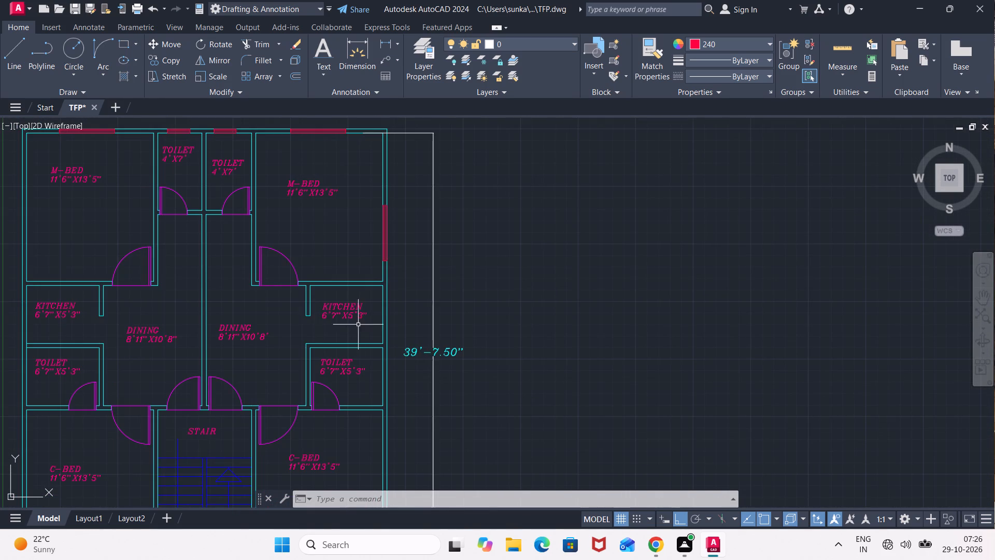
{"action": "scroll", "coordinate": [379, 259], "scroll_direction": "up", "scroll_amount": 2}
{"action": "middle_click_drag", "start_coordinate": [363, 370], "coordinate": [364, 351]}
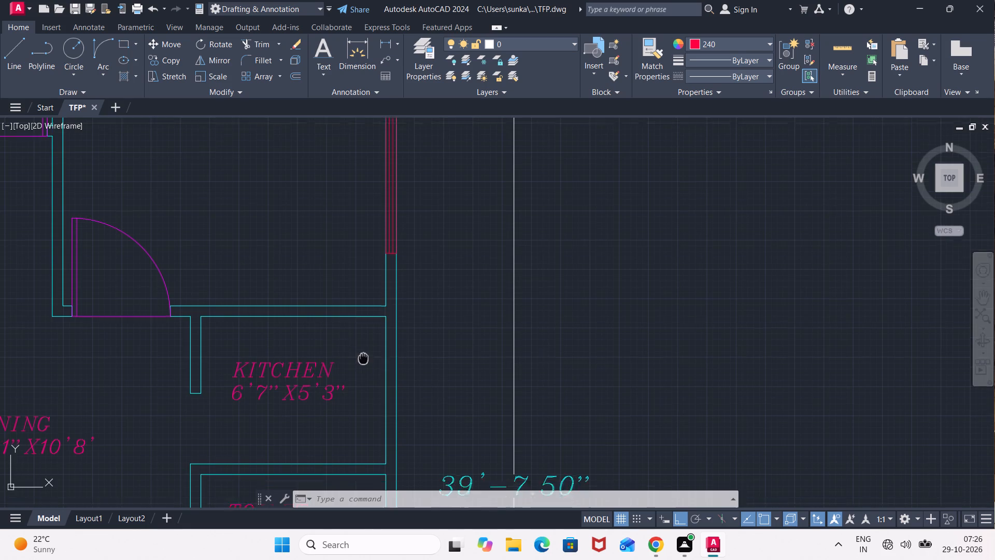
{"action": "middle_click_drag", "start_coordinate": [364, 351], "coordinate": [291, 187]}
{"action": "scroll", "coordinate": [311, 189], "scroll_direction": "up", "scroll_amount": 2}
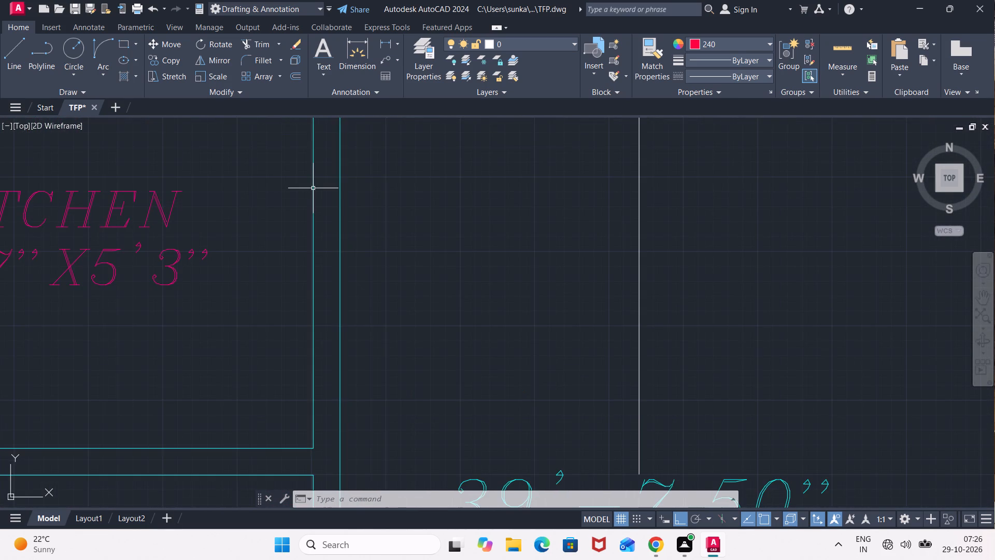
Draw a 3' window outline across the right kitchen's outer wall, with a centre line between its end midpoints.
{"action": "key", "text": "l"}
{"action": "key", "text": "Return"}
{"action": "scroll", "coordinate": [313, 189], "scroll_direction": "down", "scroll_amount": 2}
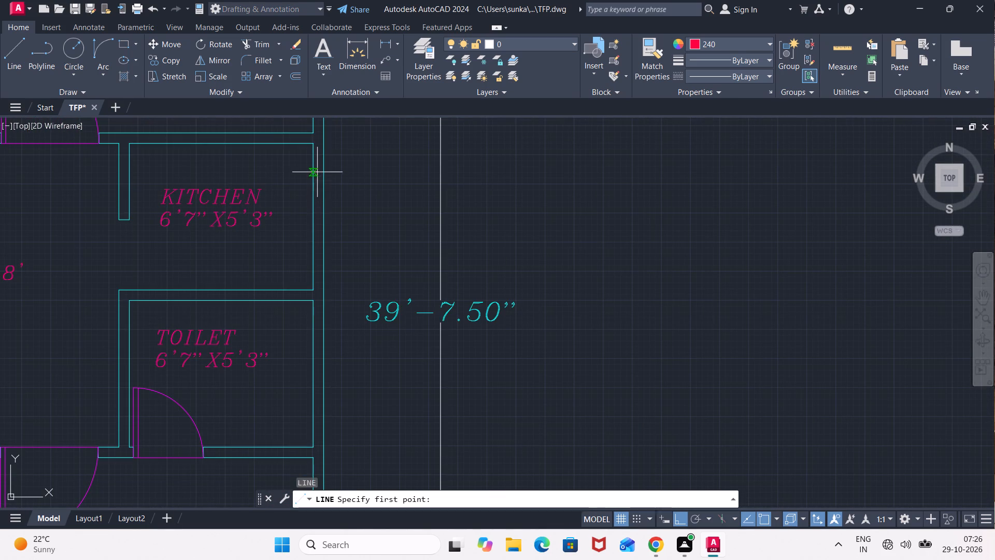
{"action": "left_click", "coordinate": [316, 168]}
{"action": "left_click", "coordinate": [327, 170]}
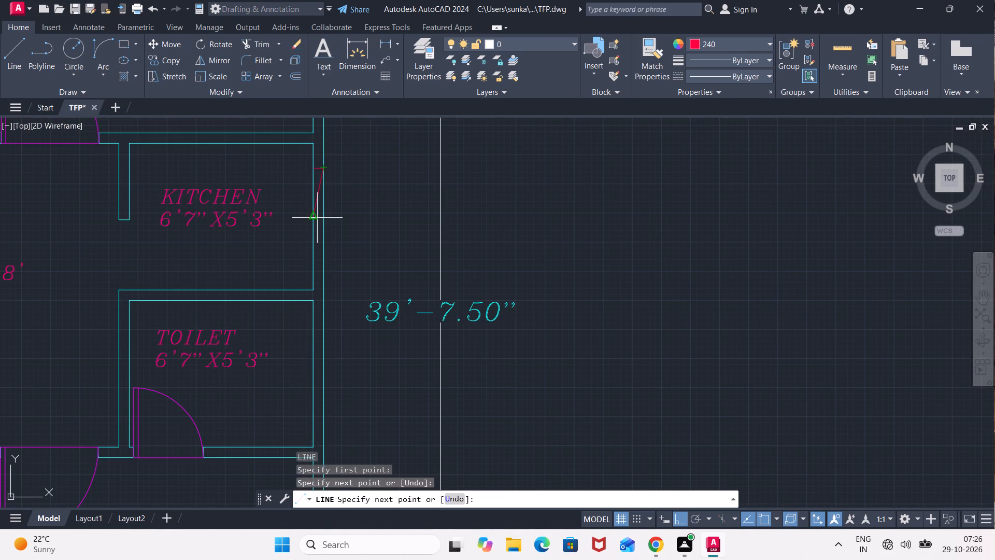
{"action": "type", "text": "3'"}
{"action": "key", "text": "Return"}
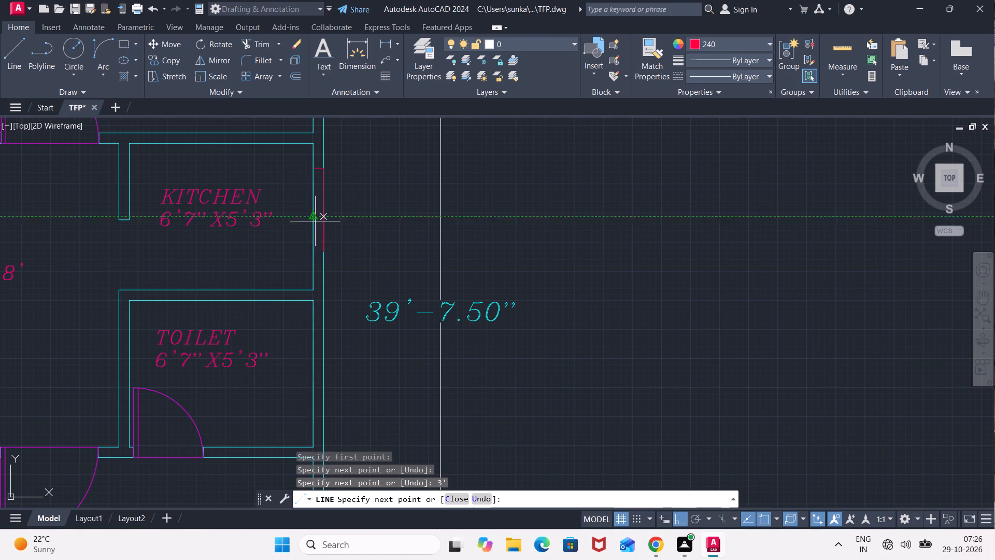
{"action": "left_click", "coordinate": [311, 249]}
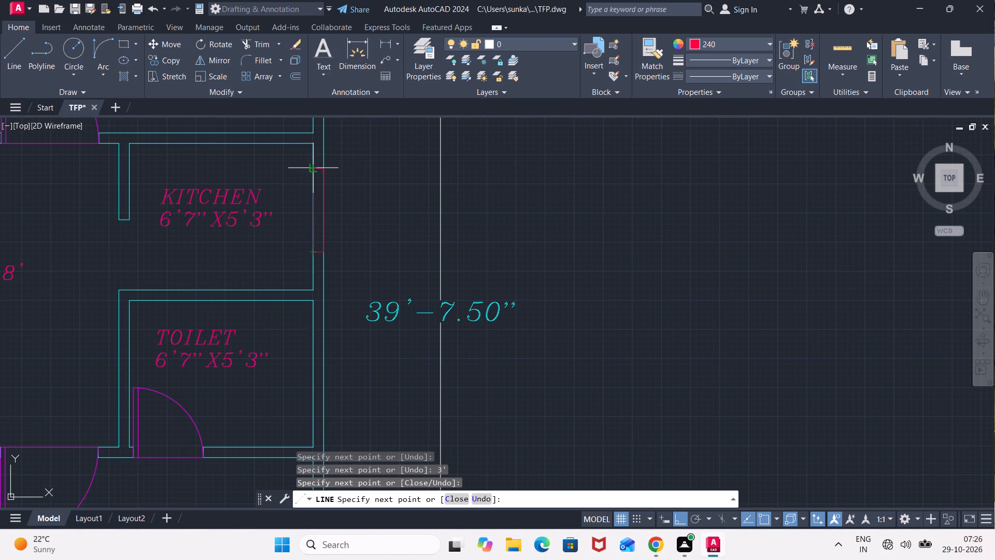
{"action": "left_click", "coordinate": [310, 165]}
{"action": "scroll", "coordinate": [322, 159], "scroll_direction": "up", "scroll_amount": 2}
{"action": "left_click", "coordinate": [311, 179]}
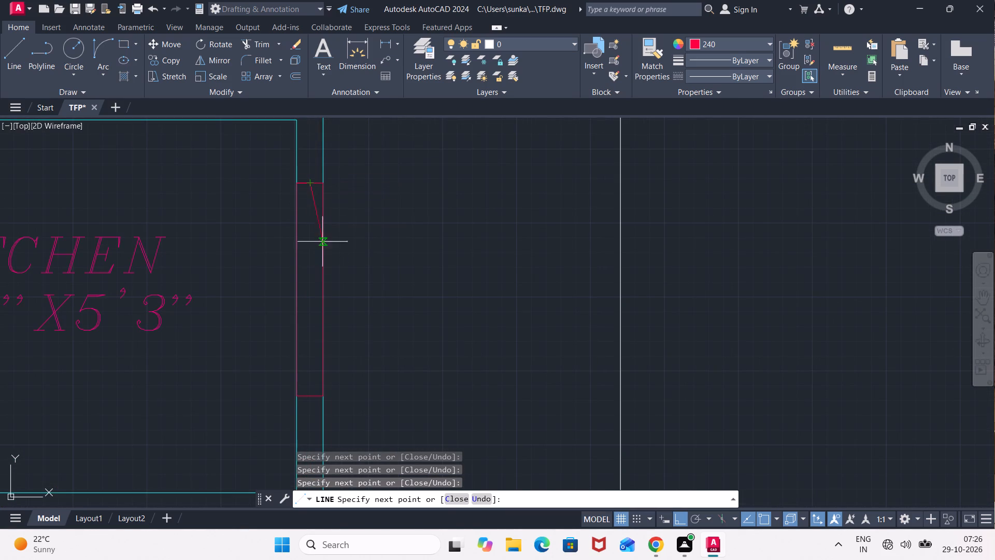
{"action": "left_click", "coordinate": [310, 399]}
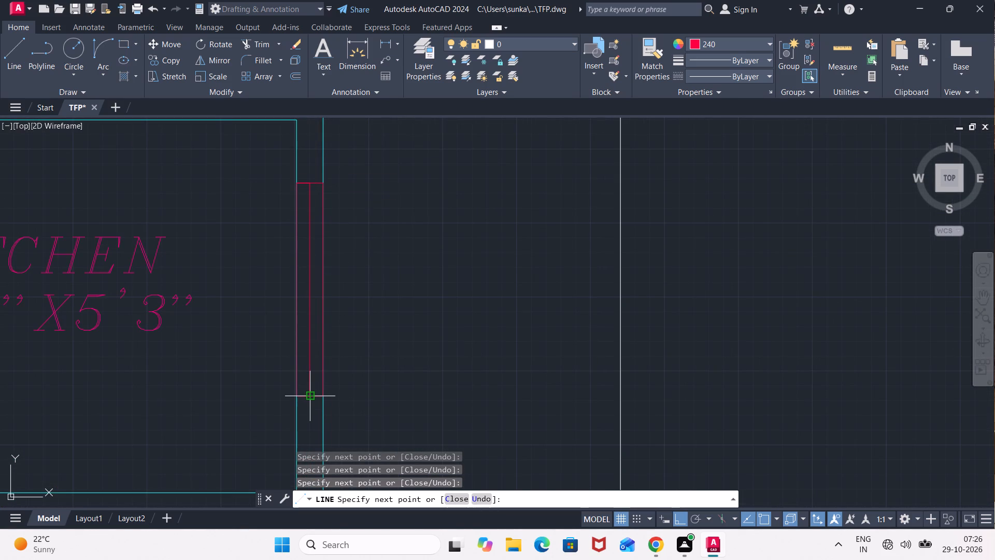
{"action": "key", "text": "Escape"}
Offset the kitchen window's centre line 0.75" to both sides and erase the original centre line.
{"action": "key", "text": "o"}
{"action": "key", "text": "Return"}
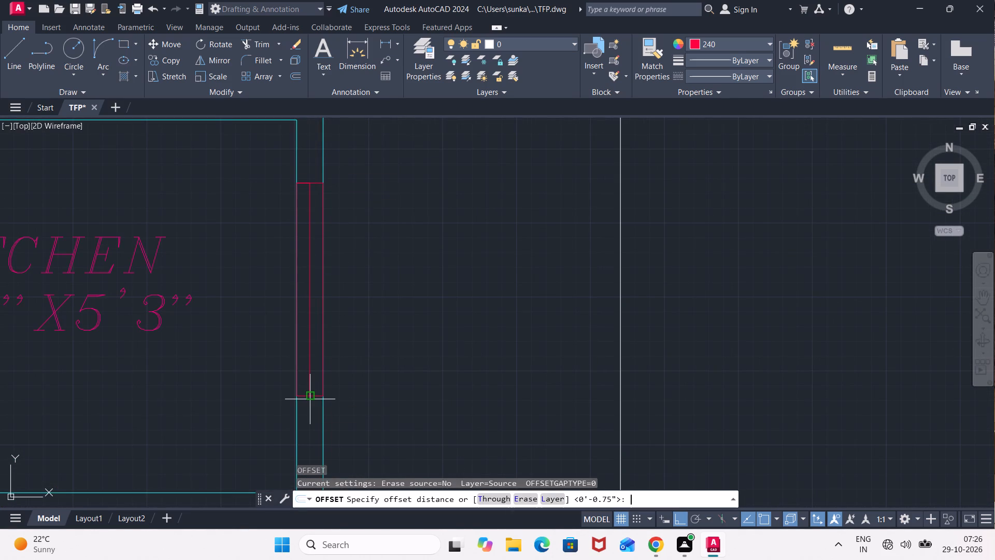
{"action": "key", "text": "Return"}
{"action": "left_click", "coordinate": [307, 365]}
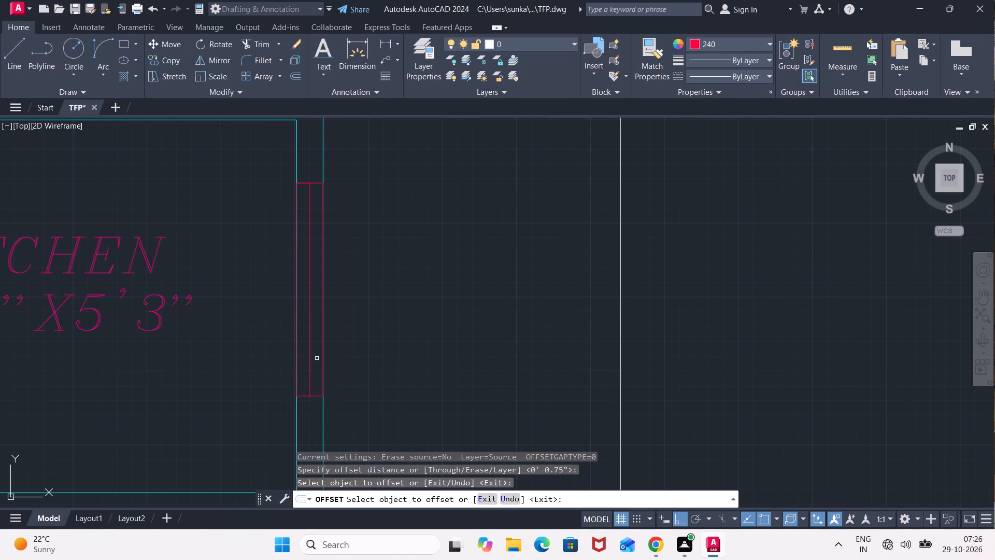
{"action": "left_click", "coordinate": [308, 360]}
{"action": "left_click", "coordinate": [298, 360]}
{"action": "left_click", "coordinate": [310, 361]}
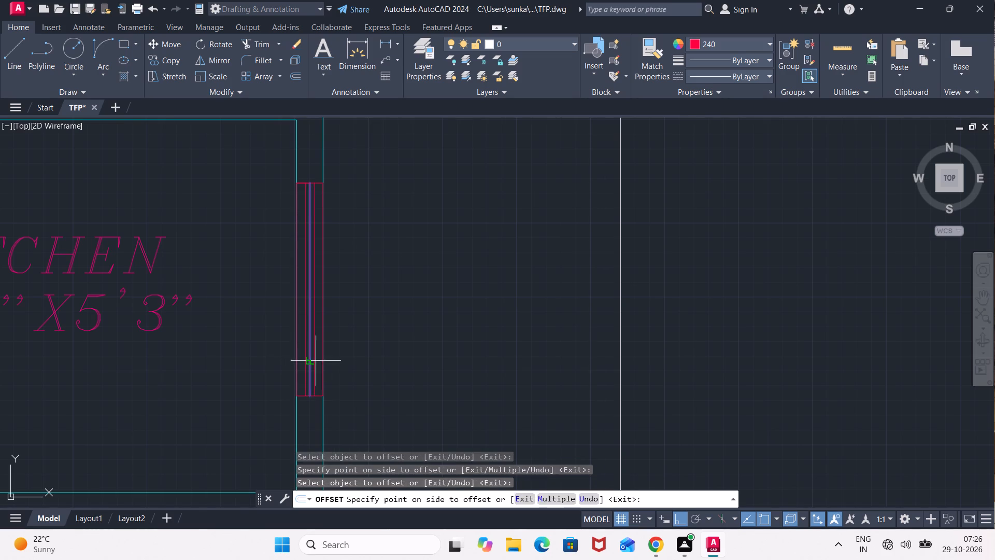
{"action": "left_click", "coordinate": [334, 353]}
{"action": "key", "text": "Escape"}
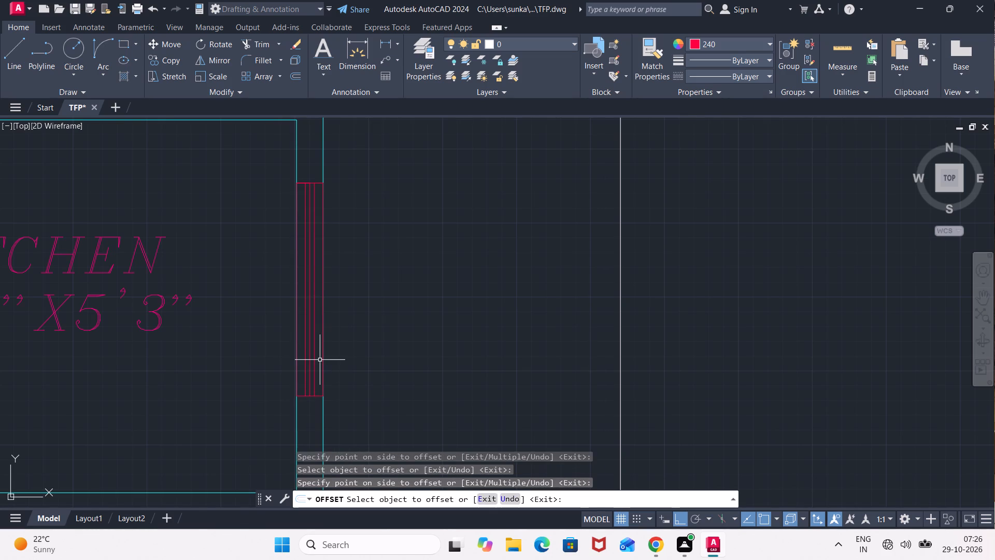
{"action": "left_click", "coordinate": [311, 366]}
{"action": "key", "text": "Delete"}
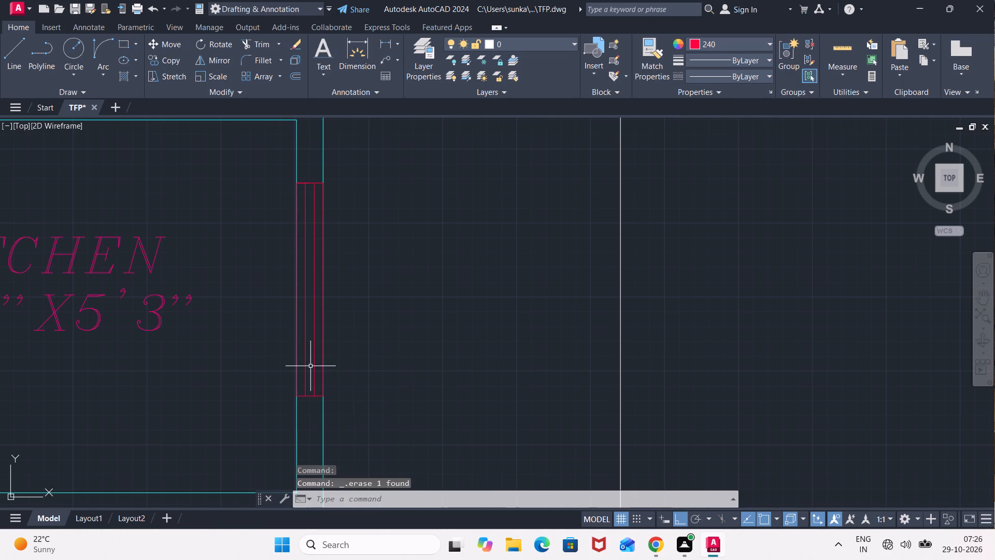
Draw a 2' window outline across the right toilet's outer wall, with a centre line between its end midpoints.
{"action": "scroll", "coordinate": [310, 366], "scroll_direction": "down", "scroll_amount": 4}
{"action": "middle_click_drag", "start_coordinate": [301, 377], "coordinate": [290, 202]}
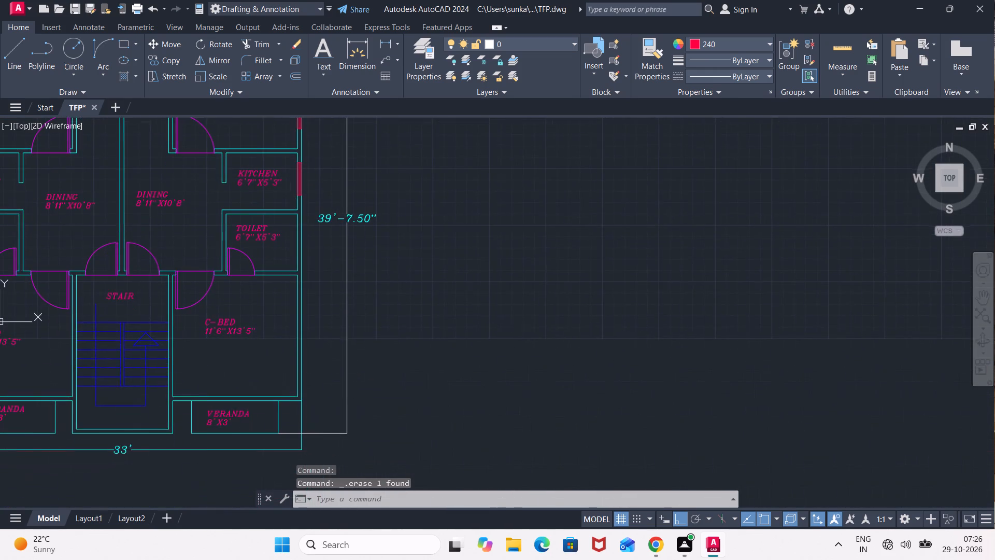
{"action": "scroll", "coordinate": [281, 229], "scroll_direction": "up", "scroll_amount": 2}
{"action": "key", "text": "l"}
{"action": "key", "text": "Return"}
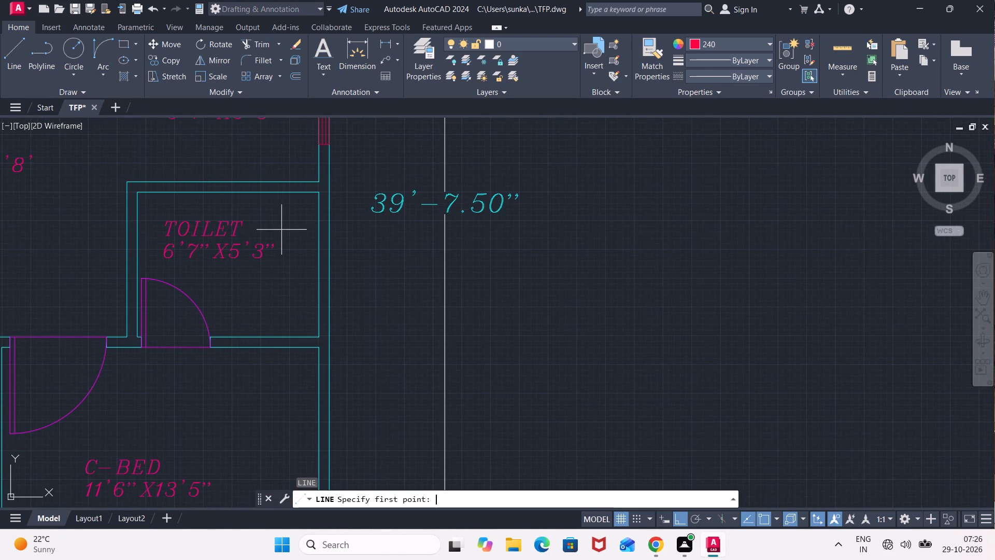
{"action": "scroll", "coordinate": [321, 240], "scroll_direction": "up", "scroll_amount": 2}
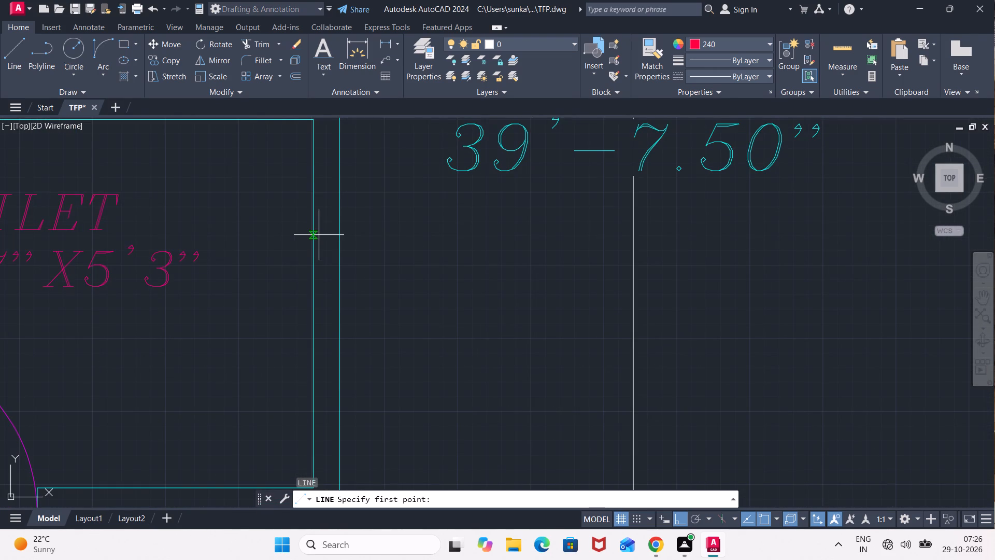
{"action": "left_click", "coordinate": [314, 226]}
{"action": "left_click", "coordinate": [343, 223]}
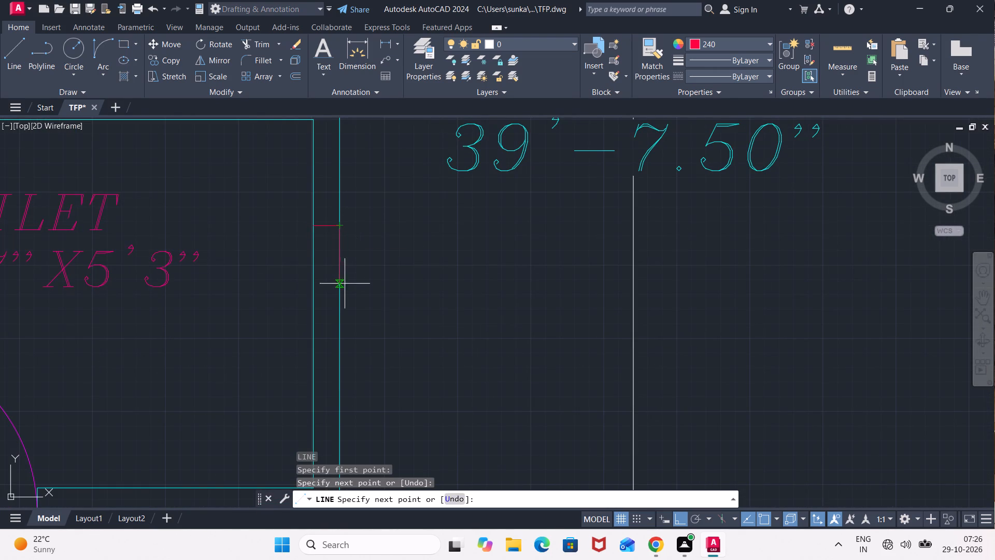
{"action": "type", "text": "2'"}
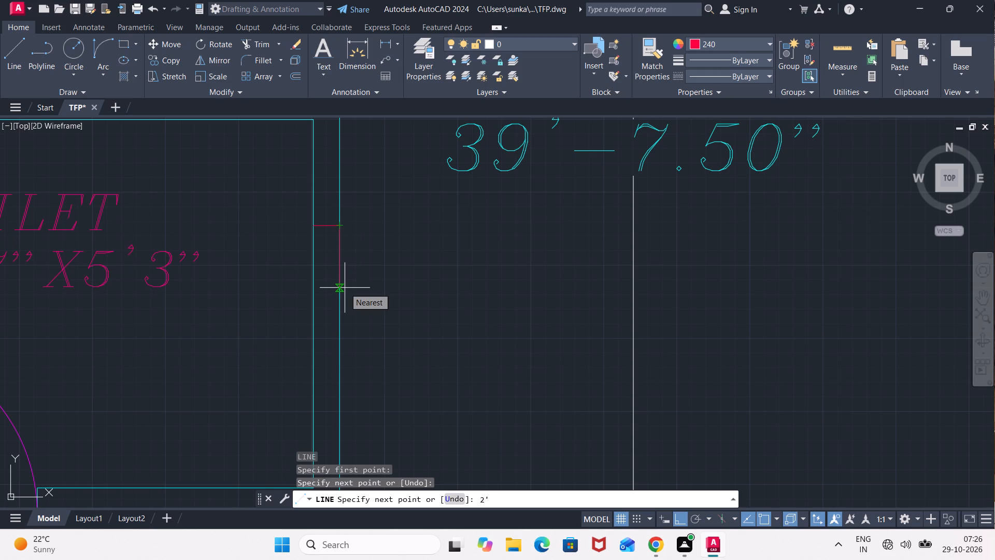
{"action": "key", "text": "Return"}
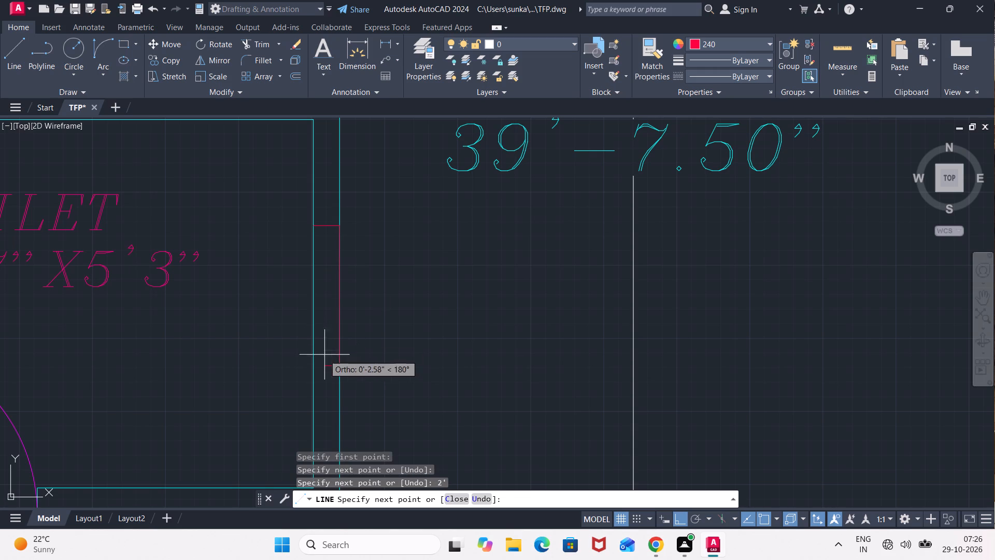
{"action": "left_click", "coordinate": [315, 365]}
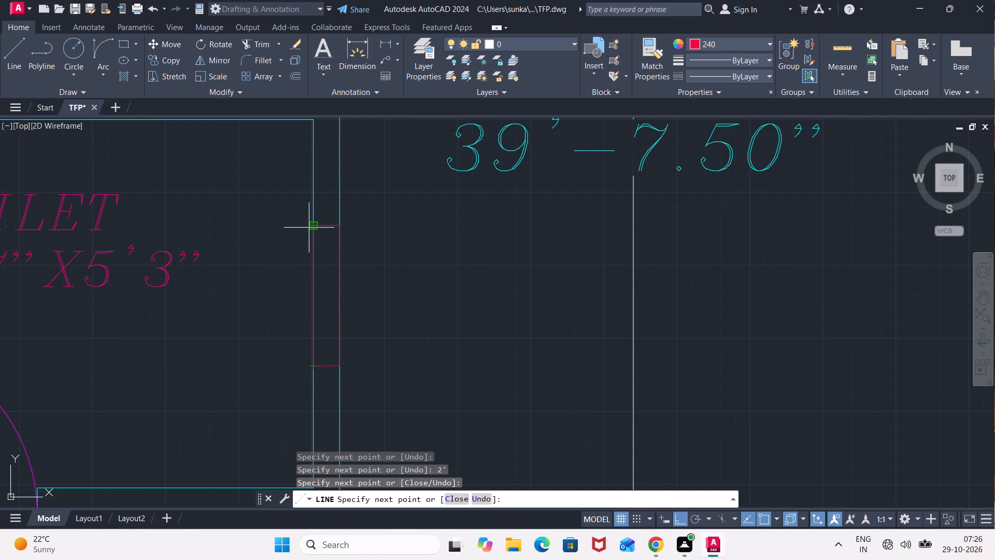
{"action": "left_click", "coordinate": [309, 228]}
{"action": "left_click", "coordinate": [323, 222]}
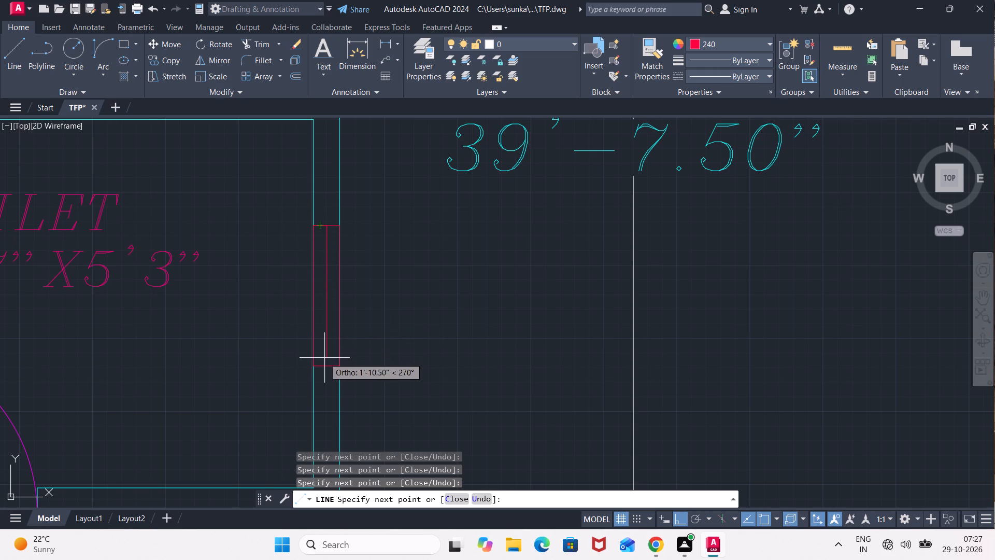
{"action": "left_click", "coordinate": [326, 366]}
{"action": "key", "text": "Escape"}
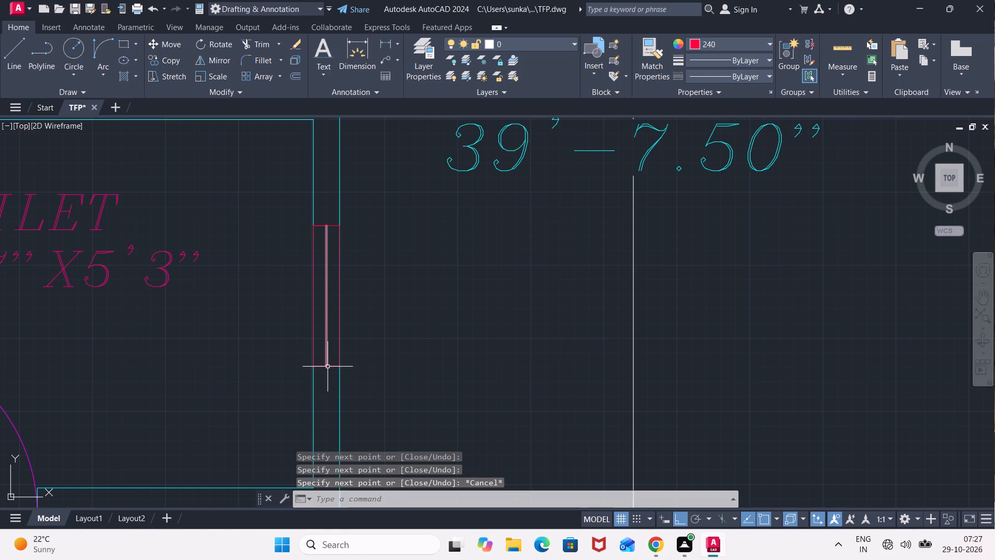
Offset the toilet window's centre line 0.75" to both sides and erase the original centre line.
{"action": "key", "text": "o"}
{"action": "key", "text": "Return"}
{"action": "key", "text": "Return"}
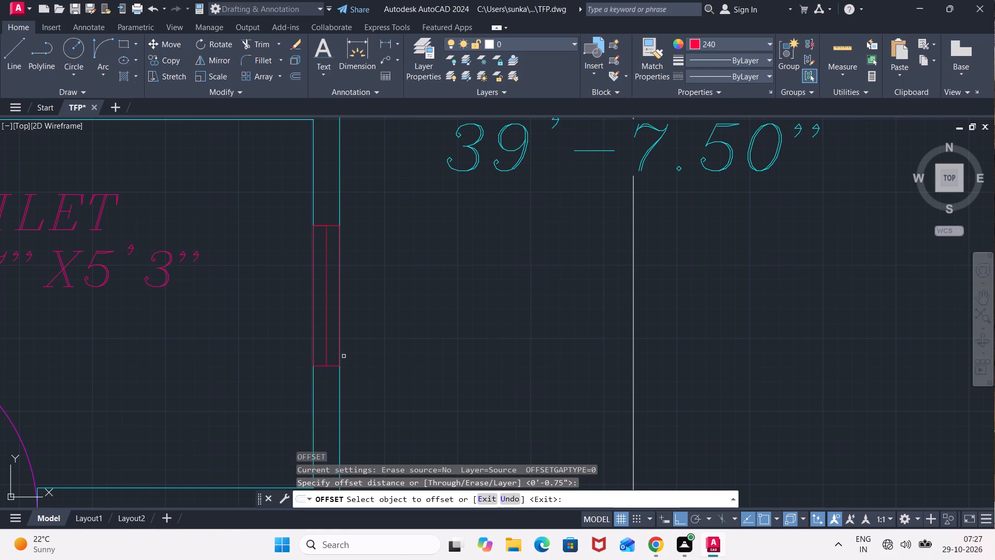
{"action": "left_click", "coordinate": [326, 311]}
{"action": "left_click", "coordinate": [353, 296]}
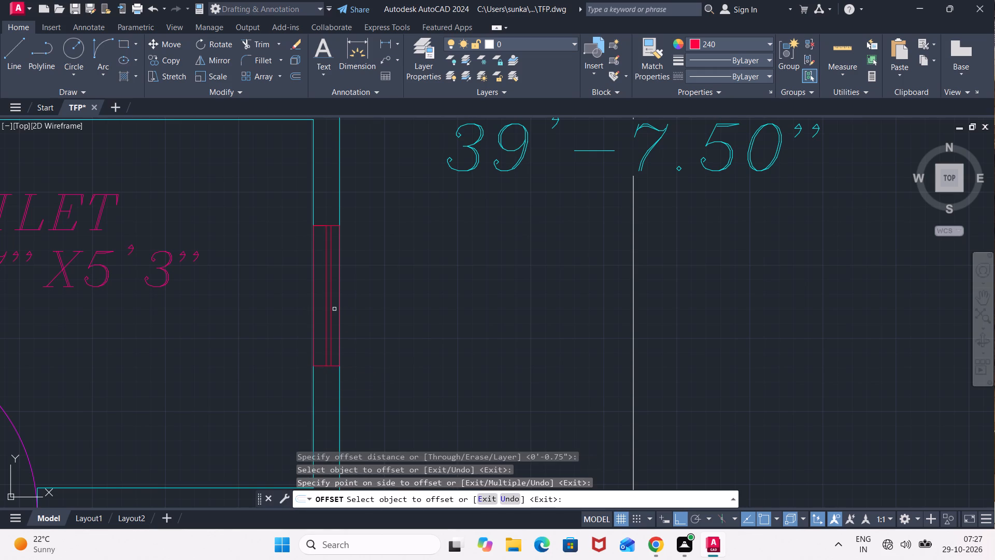
{"action": "left_click", "coordinate": [325, 315]}
{"action": "left_click", "coordinate": [308, 327]}
{"action": "key", "text": "Escape"}
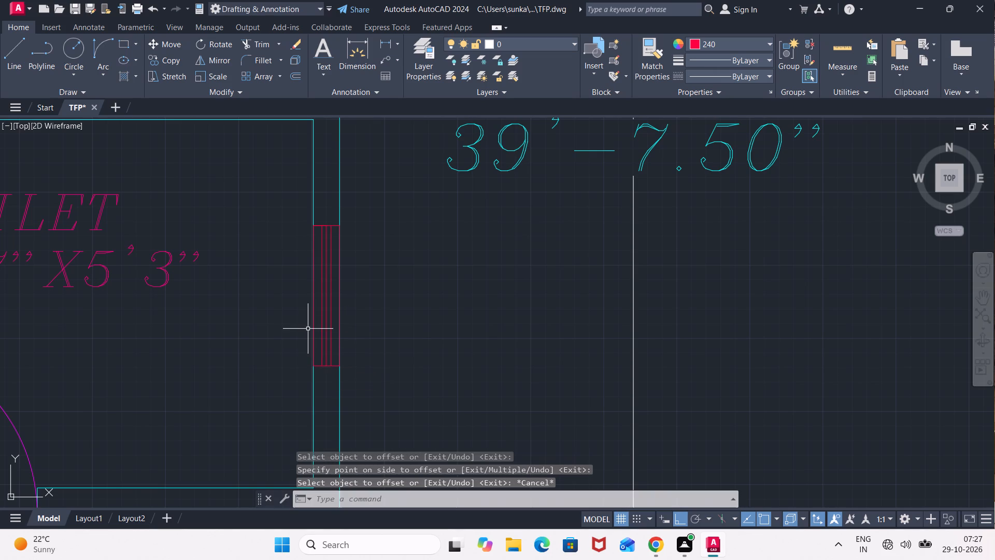
{"action": "left_click", "coordinate": [326, 319]}
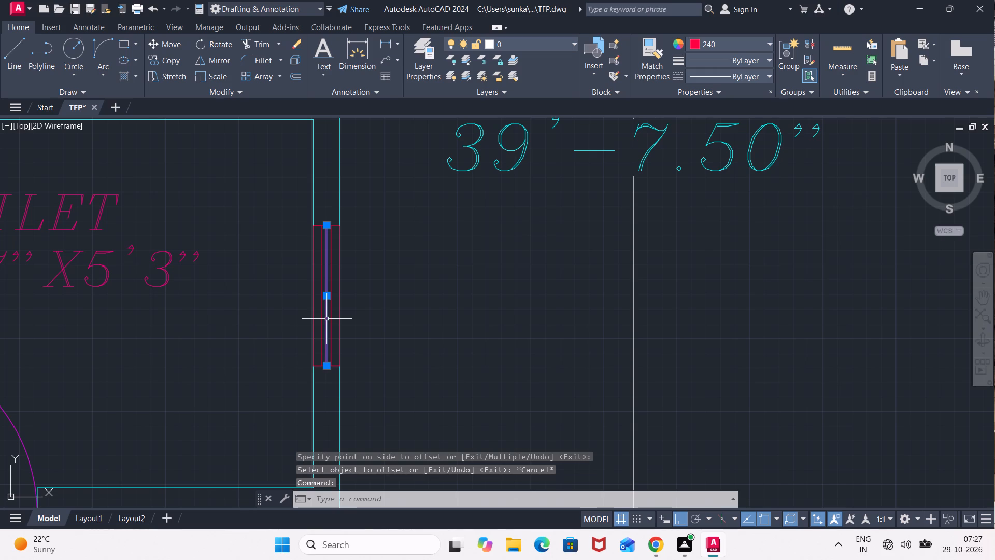
{"action": "key", "text": "Delete"}
Copy the complete 2' toilet window horizontally into the outer wall of the left 6'7"X5'3" toilet.
{"action": "scroll", "coordinate": [331, 317], "scroll_direction": "down", "scroll_amount": 1}
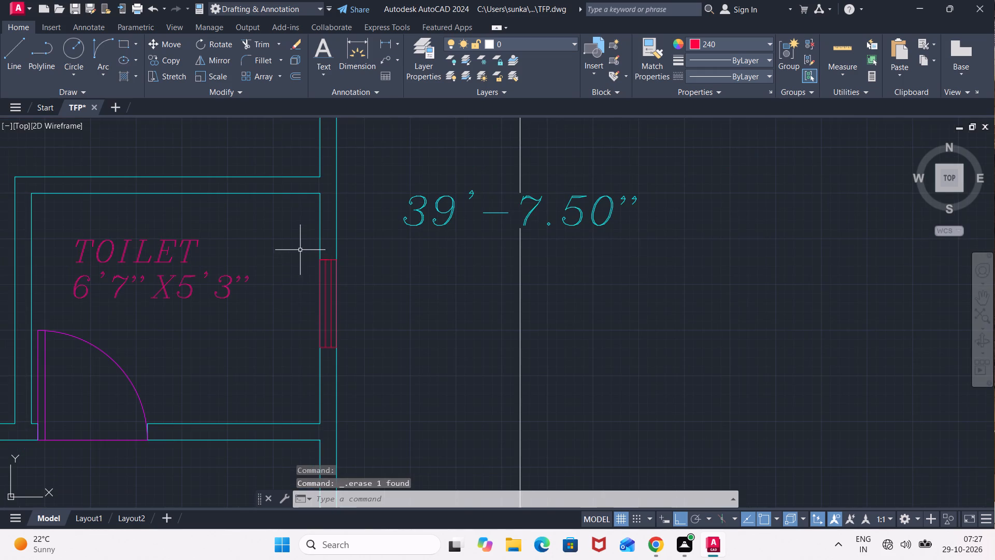
{"action": "left_click", "coordinate": [301, 250]}
{"action": "left_click", "coordinate": [361, 370]}
{"action": "type", "text": "CO"}
{"action": "key", "text": "Return"}
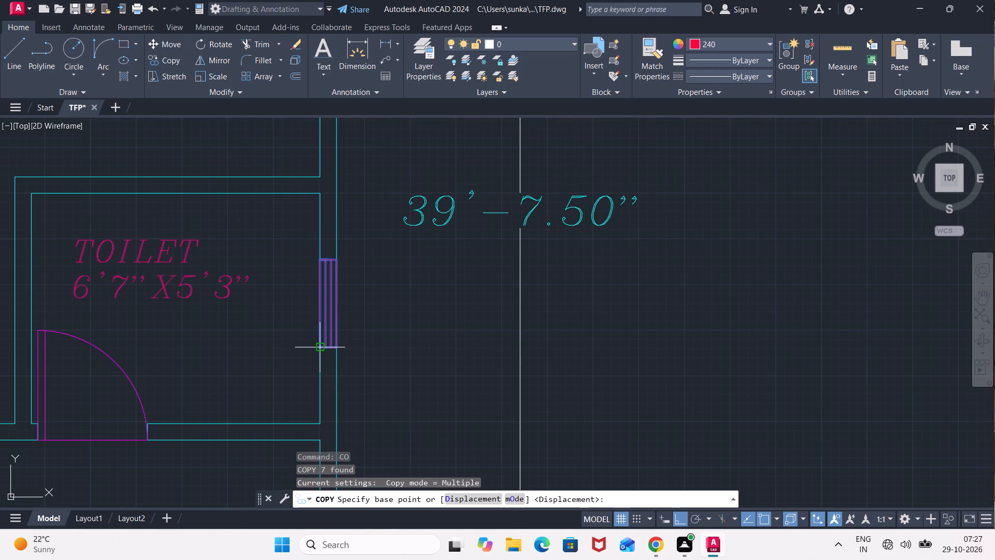
{"action": "left_click", "coordinate": [322, 349]}
{"action": "scroll", "coordinate": [201, 376], "scroll_direction": "down", "scroll_amount": 1}
{"action": "middle_click_drag", "start_coordinate": [186, 375], "coordinate": [413, 367]}
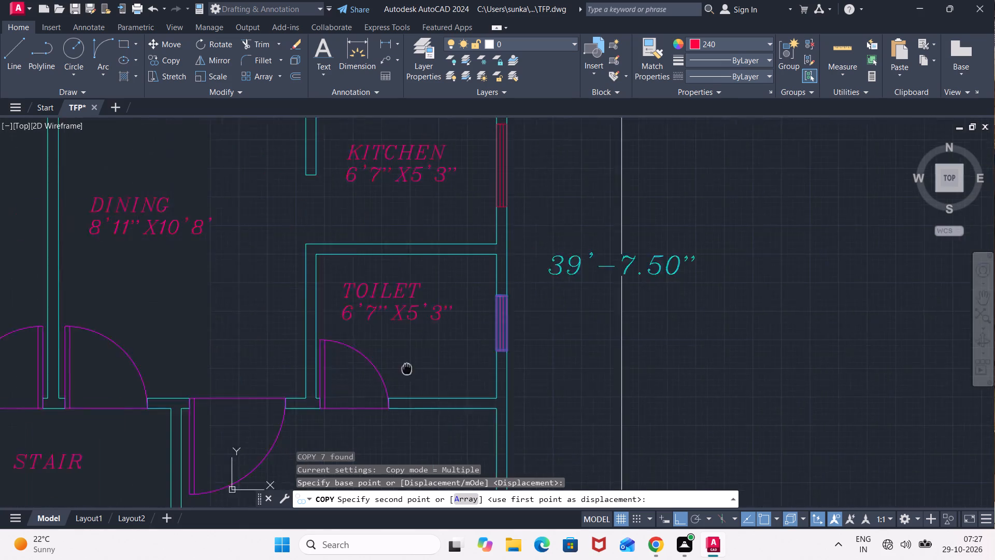
{"action": "middle_click_drag", "start_coordinate": [413, 367], "coordinate": [453, 359]}
{"action": "middle_click_drag", "start_coordinate": [181, 335], "coordinate": [379, 327]}
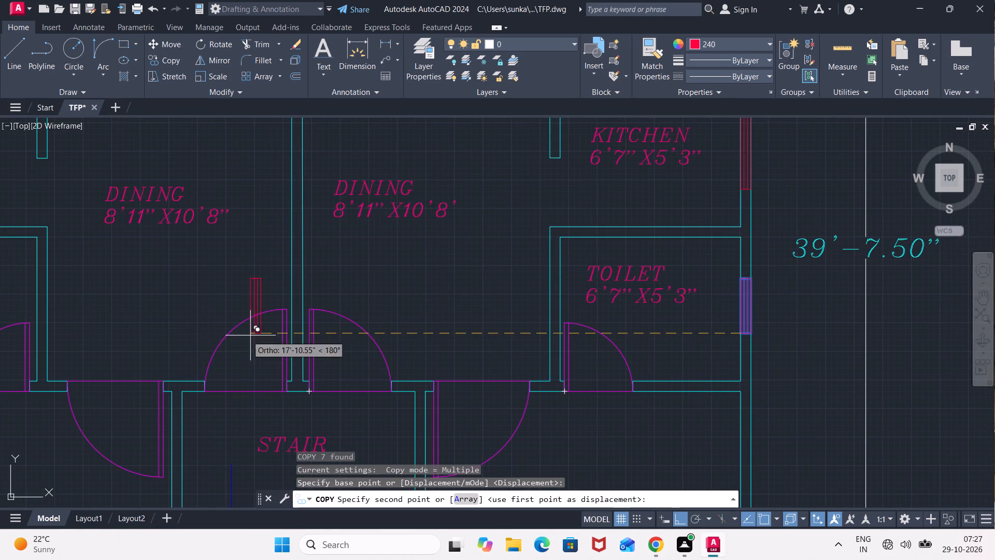
{"action": "middle_click_drag", "start_coordinate": [148, 340], "coordinate": [362, 318]}
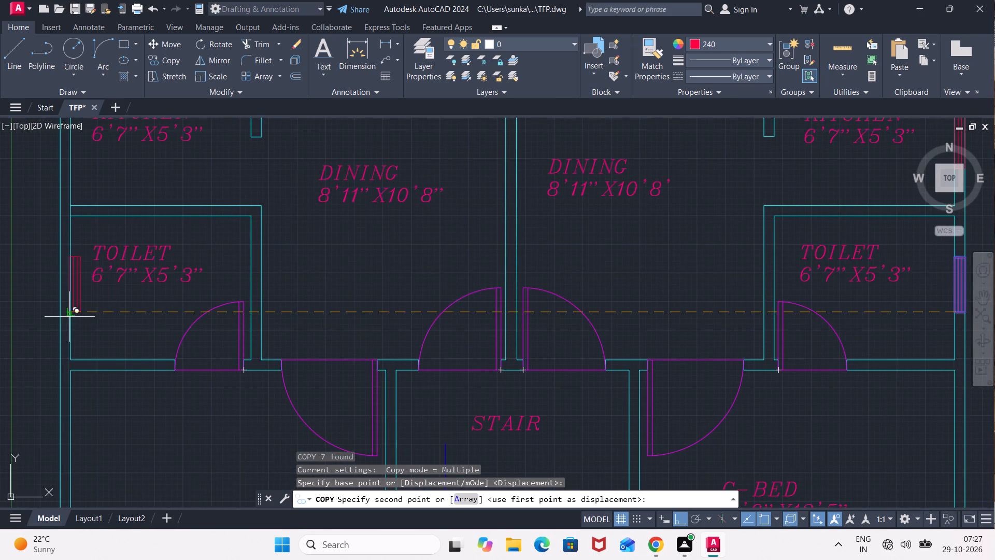
{"action": "scroll", "coordinate": [67, 317], "scroll_direction": "up", "scroll_amount": 2}
{"action": "left_click", "coordinate": [46, 311]}
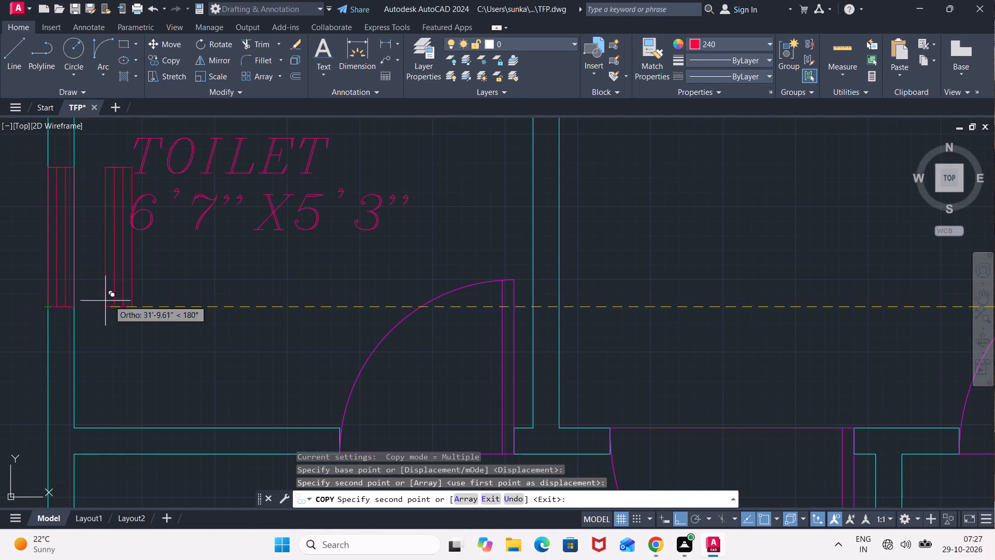
{"action": "scroll", "coordinate": [129, 297], "scroll_direction": "down", "scroll_amount": 2}
{"action": "key", "text": "Escape"}
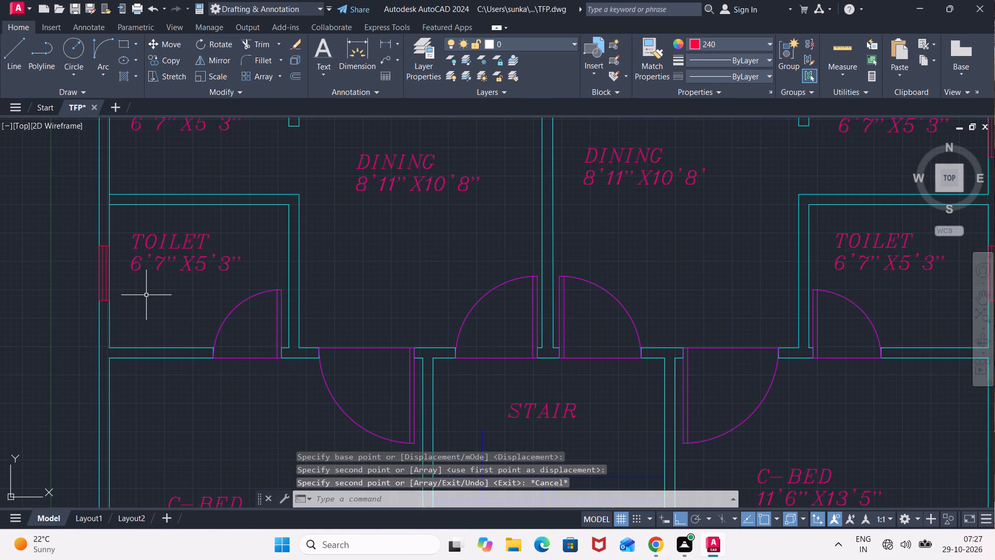
Copy the complete right kitchen window horizontally into the outer wall of the left 6'7"X5'3" kitchen.
{"action": "scroll", "coordinate": [225, 286], "scroll_direction": "down", "scroll_amount": 2}
{"action": "middle_click_drag", "start_coordinate": [460, 239], "coordinate": [366, 298]}
{"action": "scroll", "coordinate": [426, 287], "scroll_direction": "up", "scroll_amount": 2}
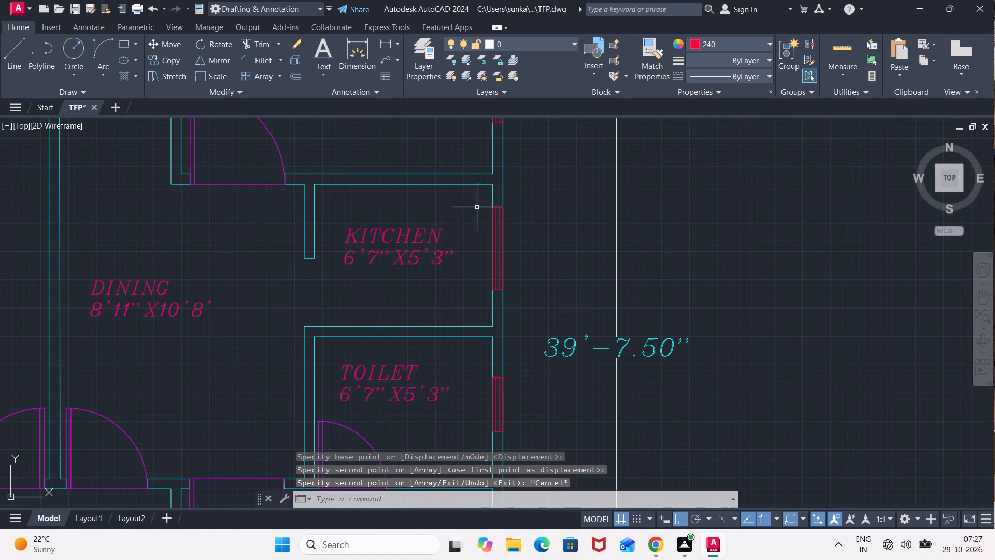
{"action": "left_click", "coordinate": [480, 204]}
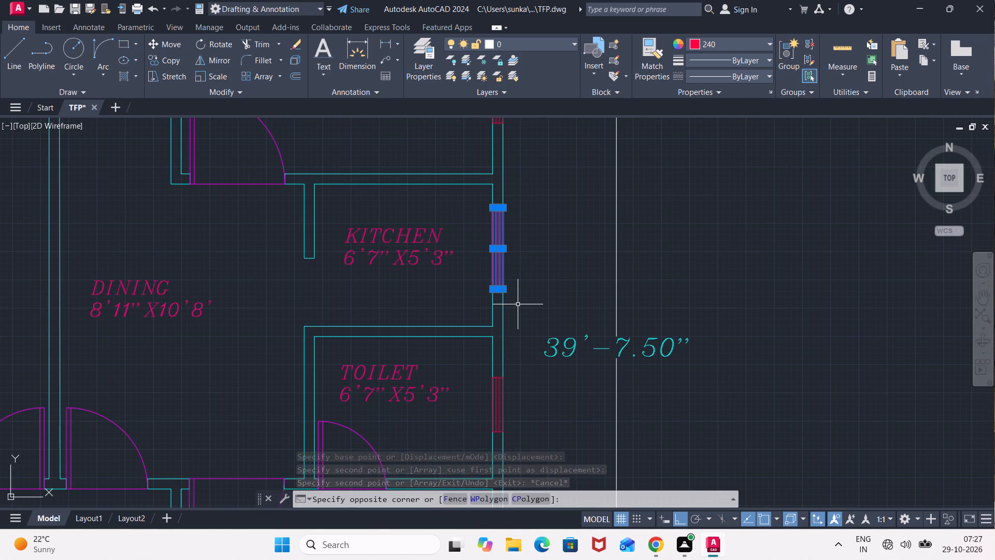
{"action": "left_click", "coordinate": [518, 304]}
{"action": "type", "text": "CO"}
{"action": "key", "text": "Return"}
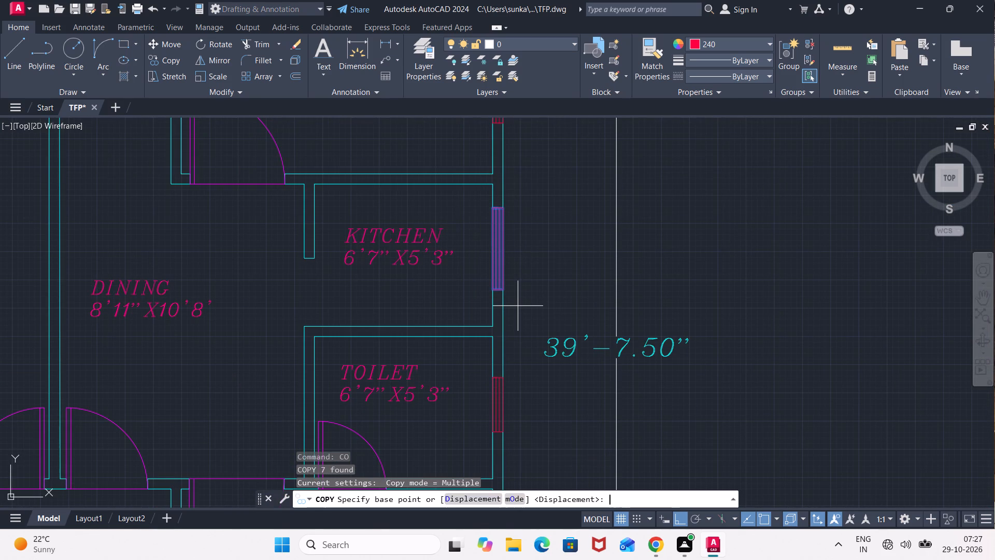
{"action": "scroll", "coordinate": [518, 306], "scroll_direction": "up", "scroll_amount": 2}
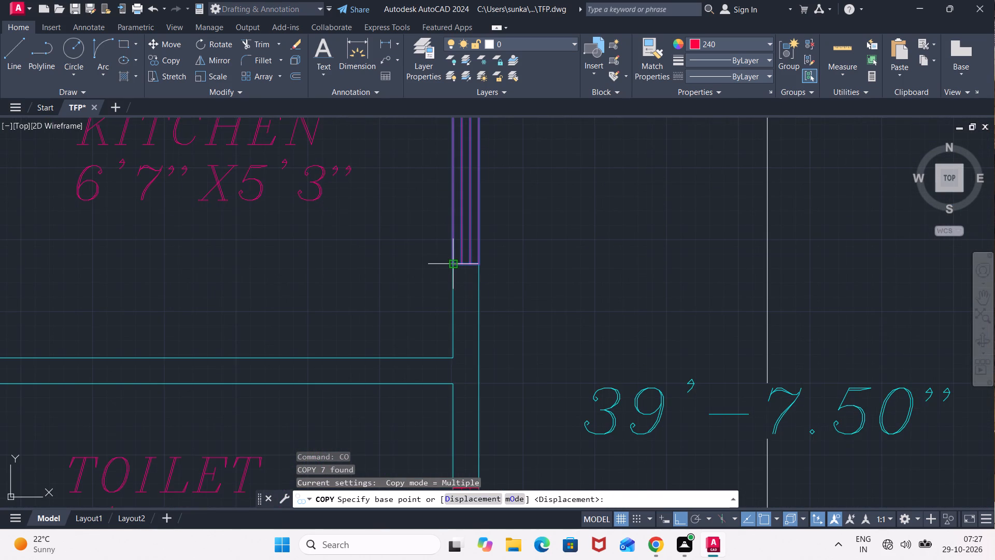
{"action": "left_click", "coordinate": [451, 263]}
{"action": "scroll", "coordinate": [129, 287], "scroll_direction": "down", "scroll_amount": 2}
{"action": "middle_click_drag", "start_coordinate": [118, 291], "coordinate": [513, 293]}
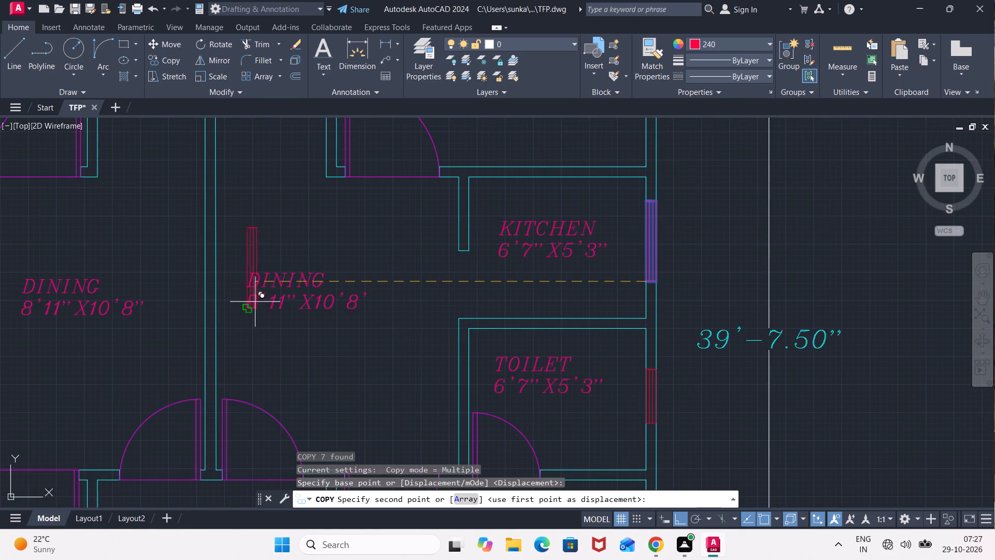
{"action": "middle_click_drag", "start_coordinate": [189, 319], "coordinate": [443, 283]}
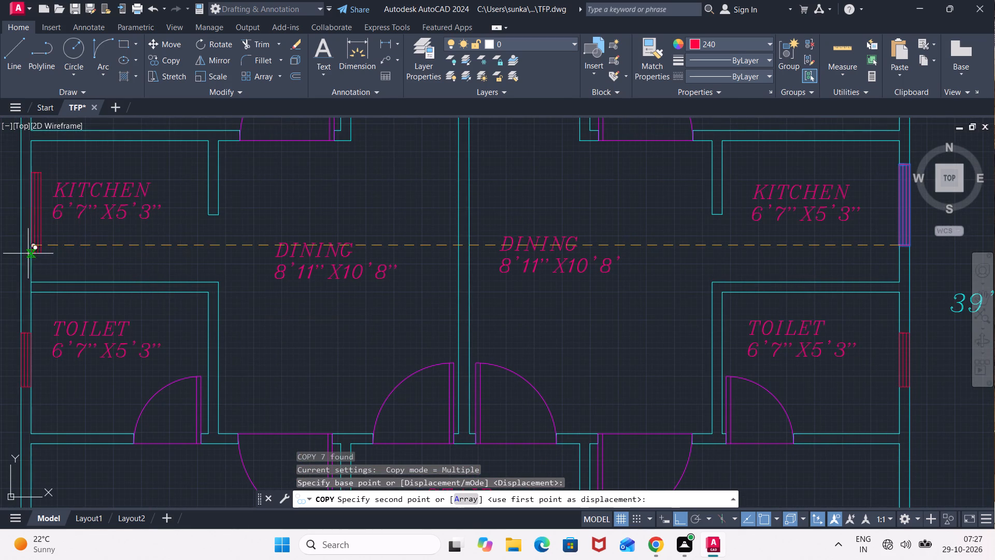
{"action": "scroll", "coordinate": [20, 249], "scroll_direction": "up", "scroll_amount": 2}
{"action": "left_click", "coordinate": [21, 241]}
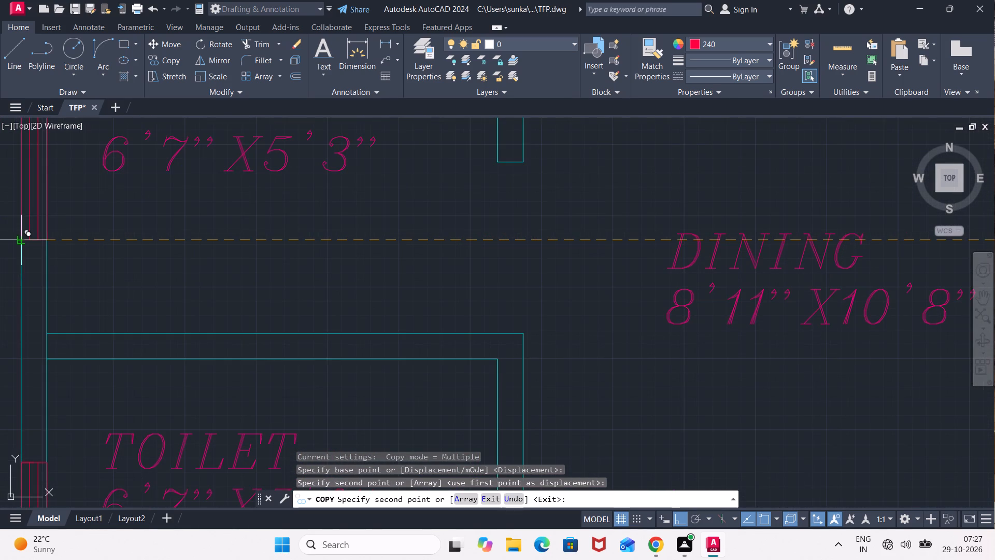
{"action": "scroll", "coordinate": [202, 297], "scroll_direction": "down", "scroll_amount": 5}
{"action": "key", "text": "Escape"}
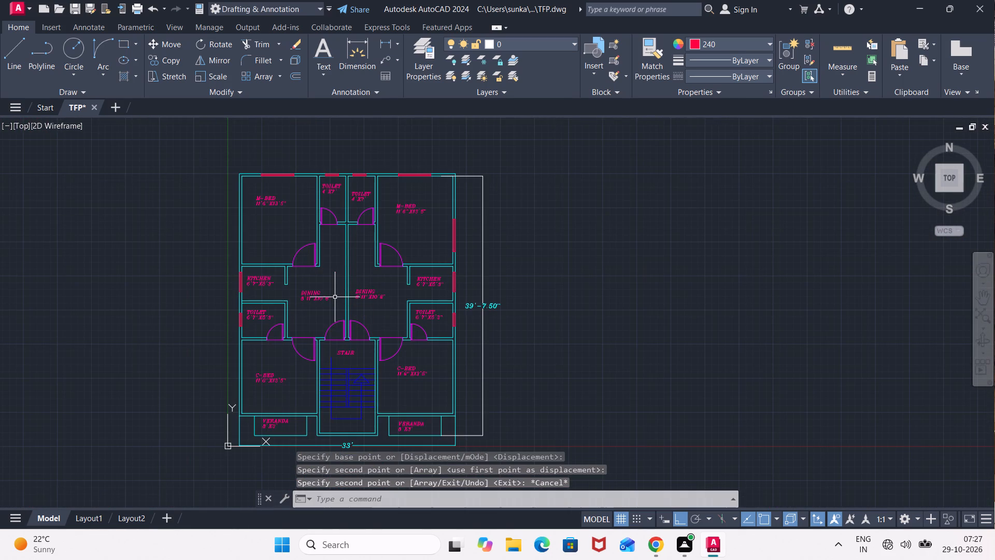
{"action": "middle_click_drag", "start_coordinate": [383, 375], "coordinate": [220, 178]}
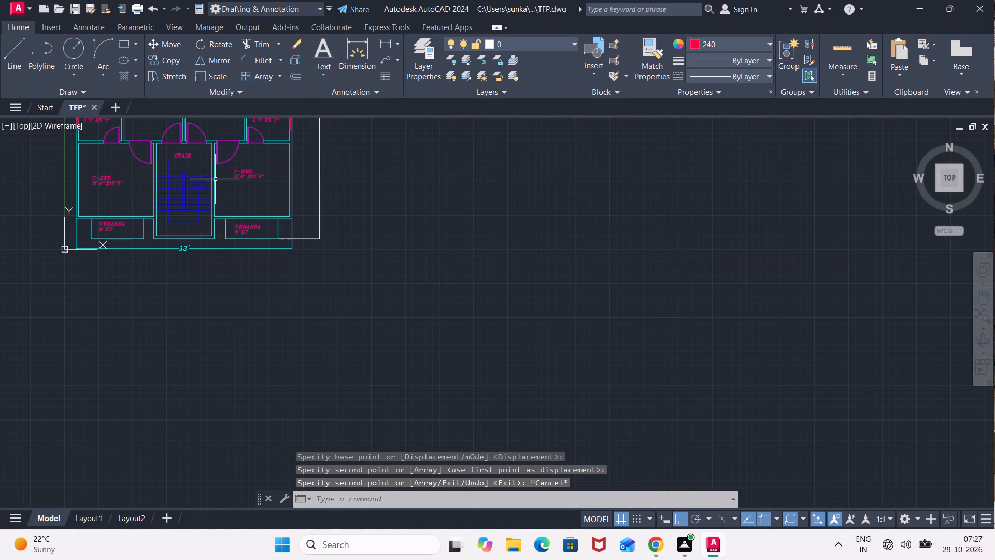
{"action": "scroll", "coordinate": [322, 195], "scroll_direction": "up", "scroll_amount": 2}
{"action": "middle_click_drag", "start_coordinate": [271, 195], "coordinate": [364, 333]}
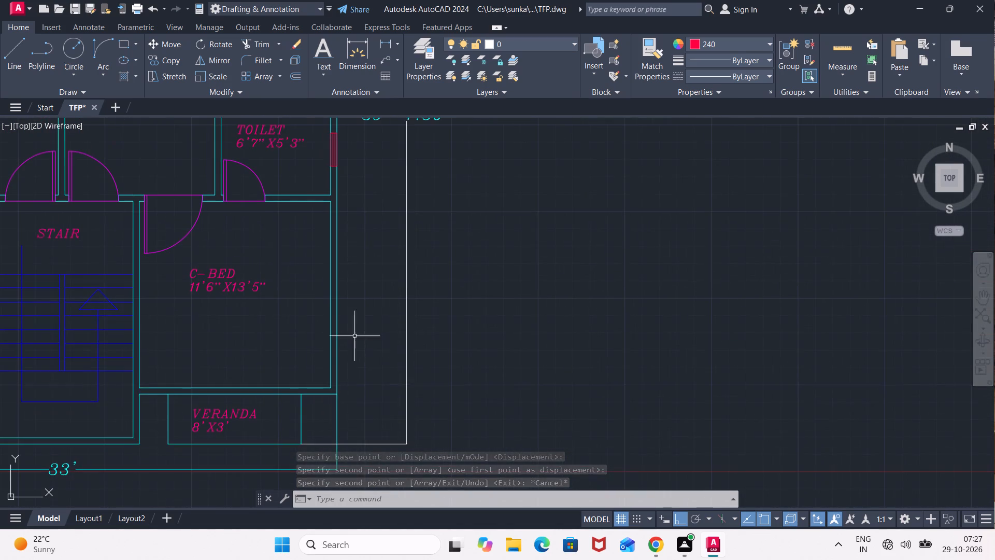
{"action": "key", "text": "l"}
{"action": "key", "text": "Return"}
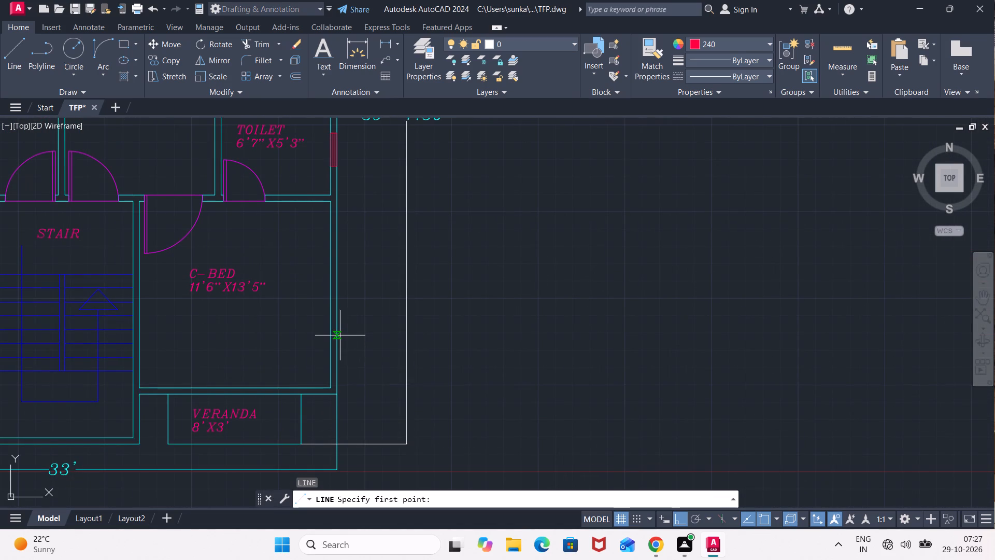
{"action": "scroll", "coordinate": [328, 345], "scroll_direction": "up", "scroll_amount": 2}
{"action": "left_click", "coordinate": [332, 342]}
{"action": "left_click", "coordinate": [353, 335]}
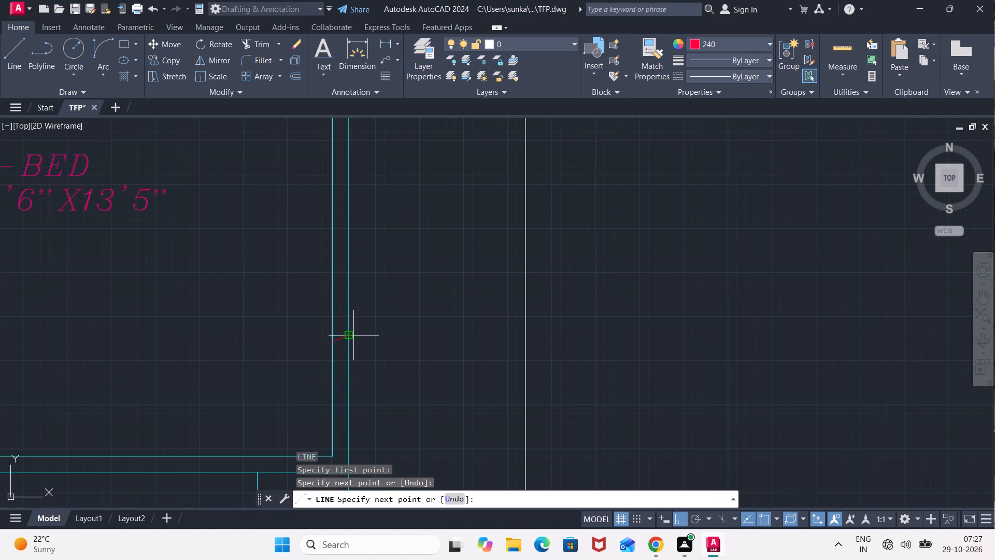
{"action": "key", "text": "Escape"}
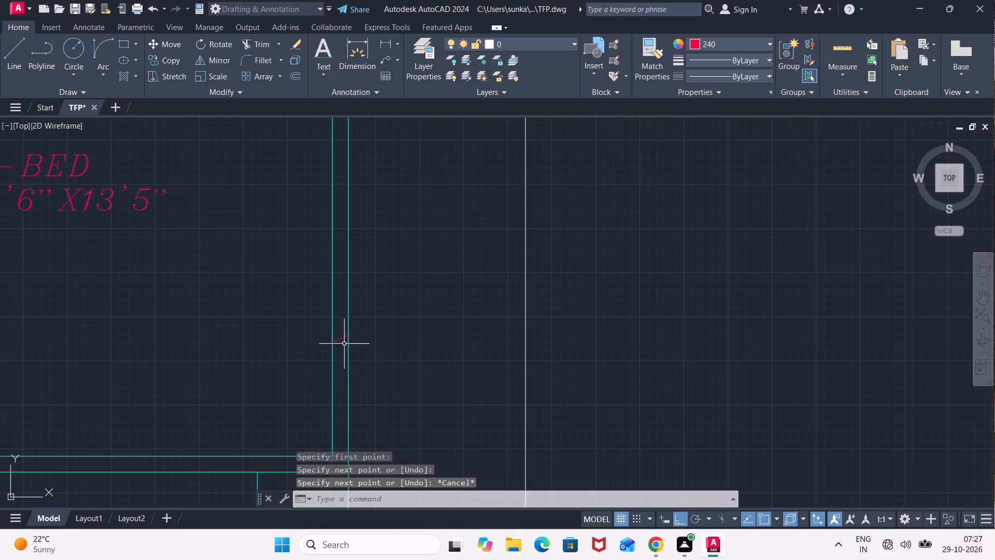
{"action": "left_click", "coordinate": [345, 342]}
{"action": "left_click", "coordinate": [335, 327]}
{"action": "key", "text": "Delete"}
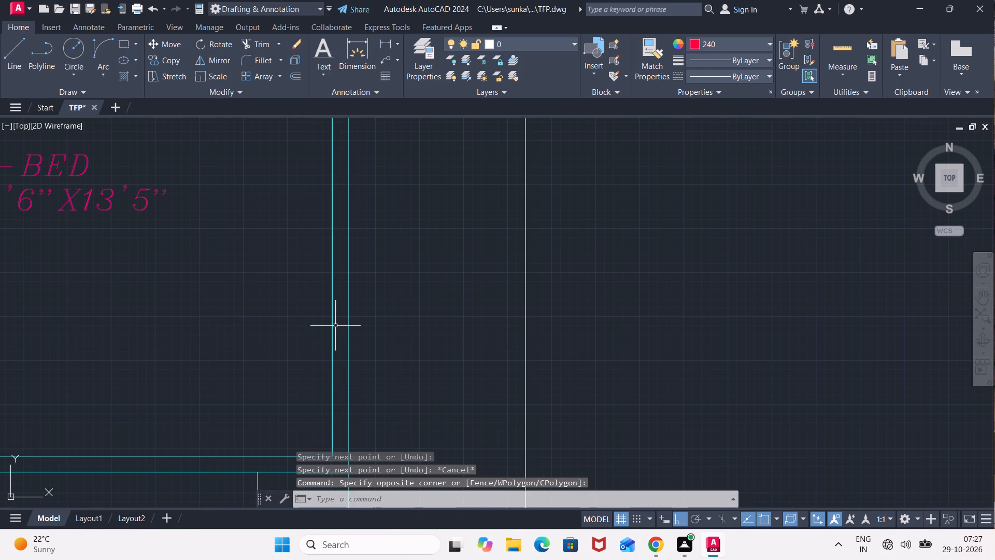
Draw a closed 5' long window outline across the outer wall of the right 11'6"X13'5" C-BED.
{"action": "key", "text": "l"}
{"action": "key", "text": "Return"}
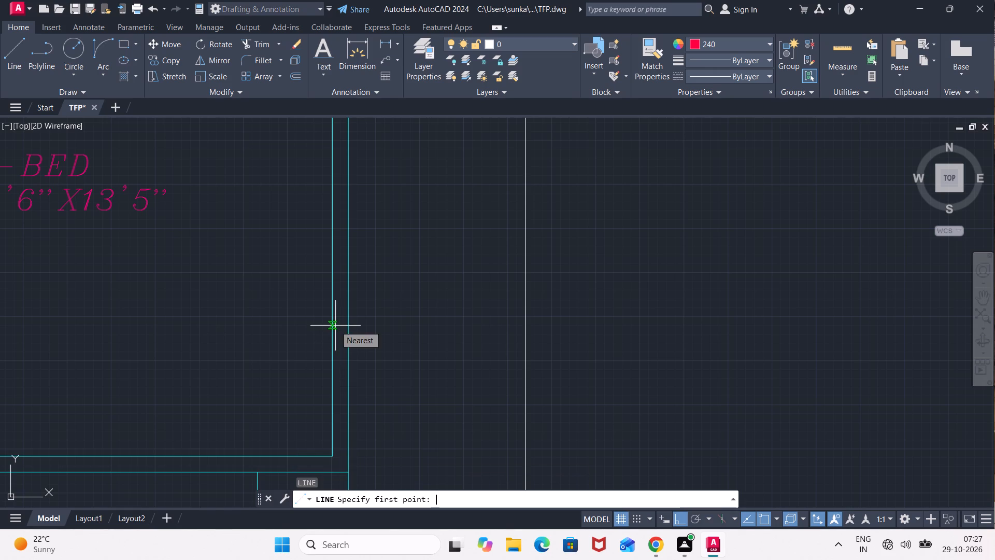
{"action": "left_click", "coordinate": [334, 334]}
{"action": "left_click", "coordinate": [350, 338]}
{"action": "scroll", "coordinate": [350, 226], "scroll_direction": "down", "scroll_amount": 2}
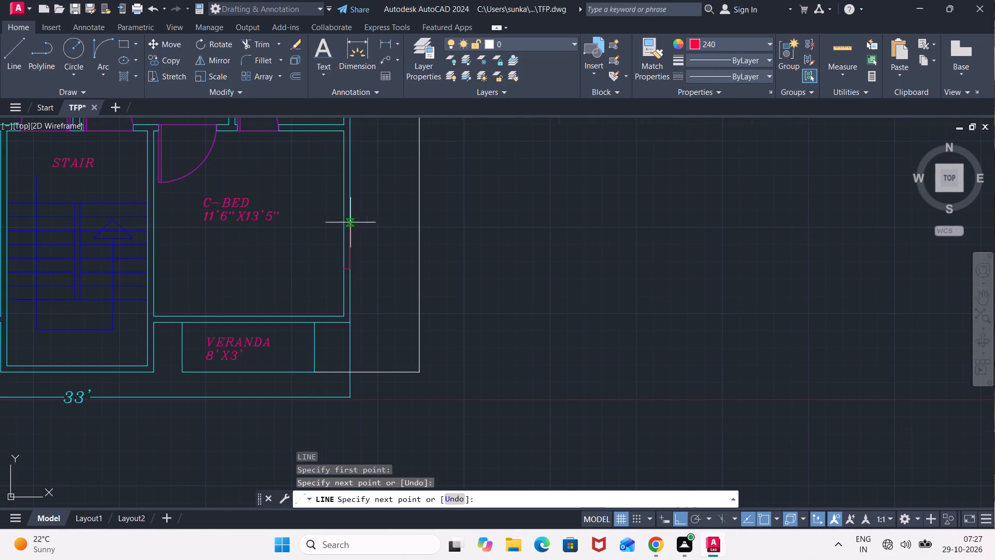
{"action": "type", "text": "5'"}
{"action": "key", "text": "Return"}
{"action": "scroll", "coordinate": [343, 183], "scroll_direction": "up", "scroll_amount": 2}
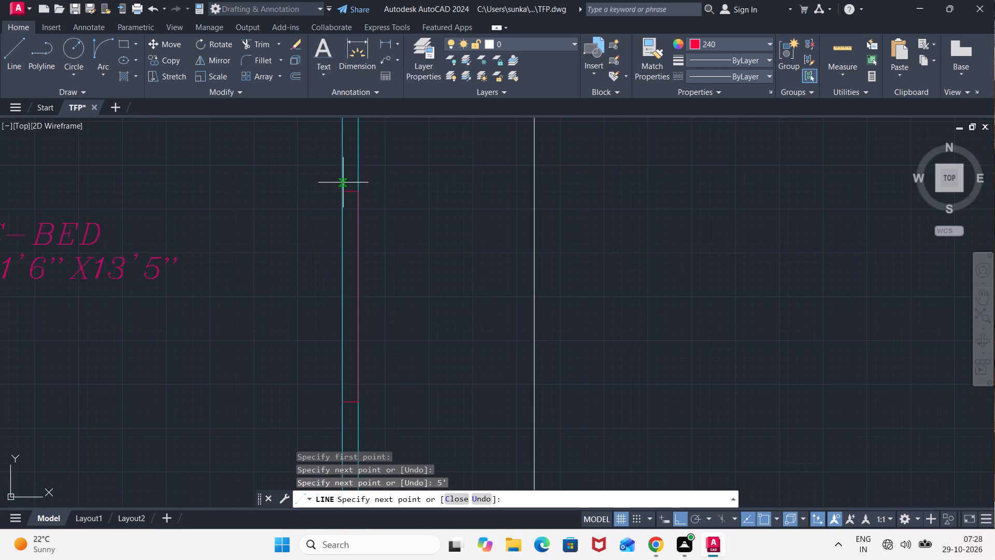
{"action": "left_click", "coordinate": [342, 189]}
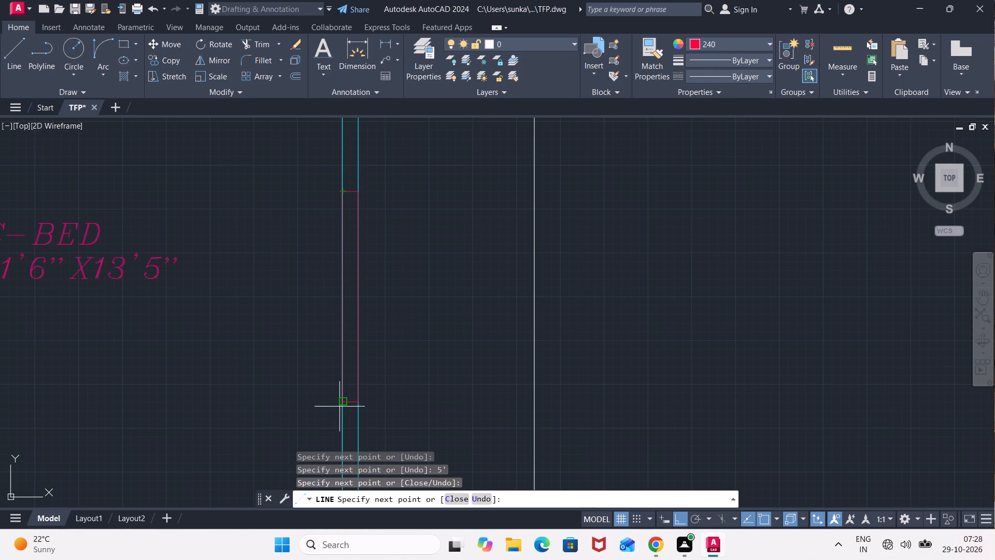
{"action": "left_click", "coordinate": [339, 407]}
Draw a centre line between the end midpoints of the right C-BED window outline.
{"action": "scroll", "coordinate": [353, 400], "scroll_direction": "up", "scroll_amount": 2}
{"action": "left_click", "coordinate": [349, 403]}
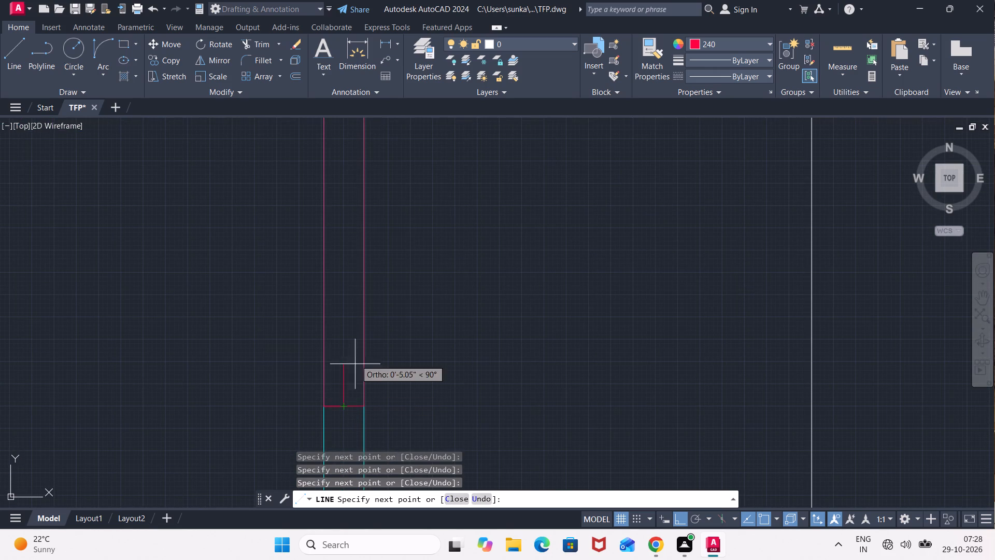
{"action": "middle_click_drag", "start_coordinate": [332, 200], "coordinate": [354, 290]}
{"action": "scroll", "coordinate": [363, 174], "scroll_direction": "down", "scroll_amount": 2}
{"action": "middle_click_drag", "start_coordinate": [362, 171], "coordinate": [362, 170]}
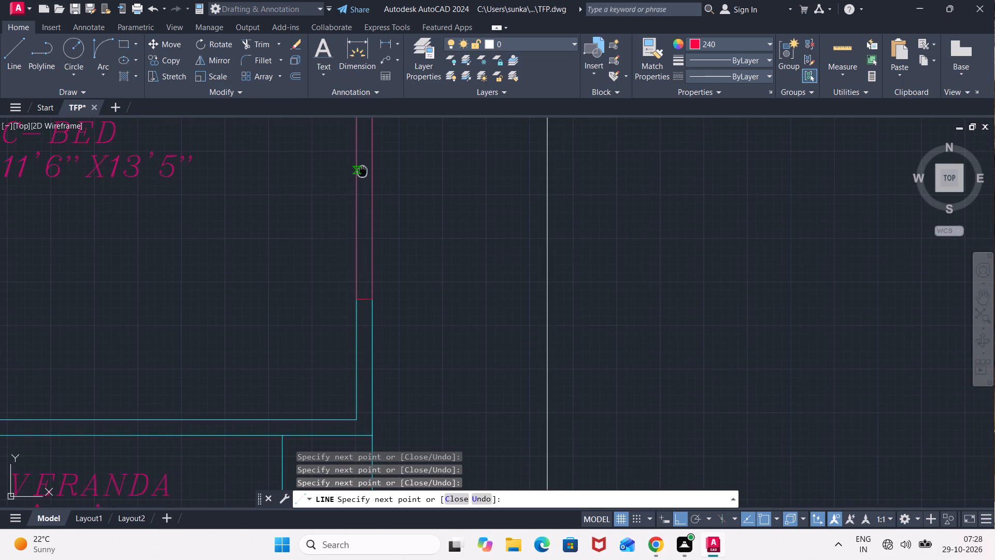
{"action": "middle_click_drag", "start_coordinate": [362, 170], "coordinate": [370, 253]}
{"action": "scroll", "coordinate": [381, 177], "scroll_direction": "up", "scroll_amount": 2}
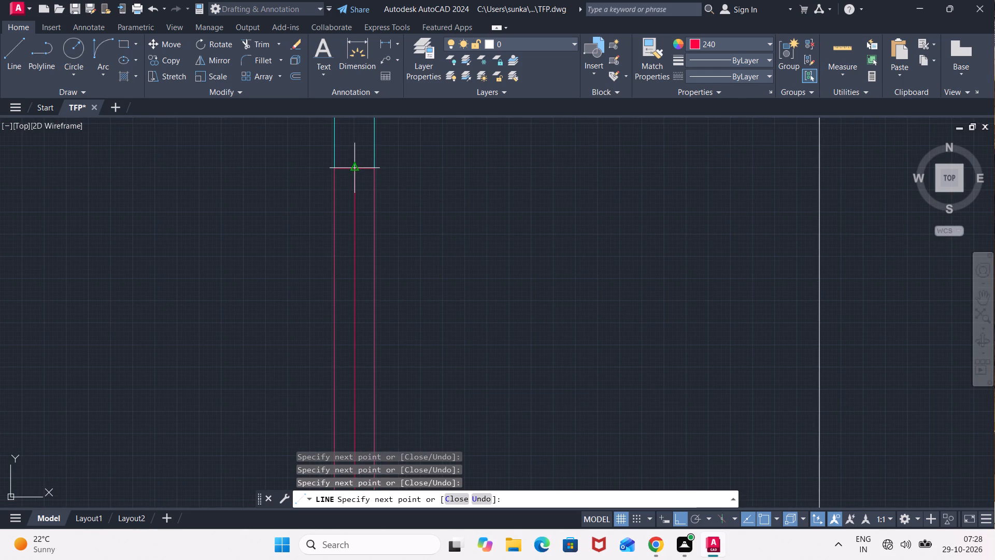
{"action": "left_click", "coordinate": [356, 166]}
{"action": "key", "text": "Escape"}
Offset the right C-BED window's centre line 0.75" to both sides.
{"action": "key", "text": "o"}
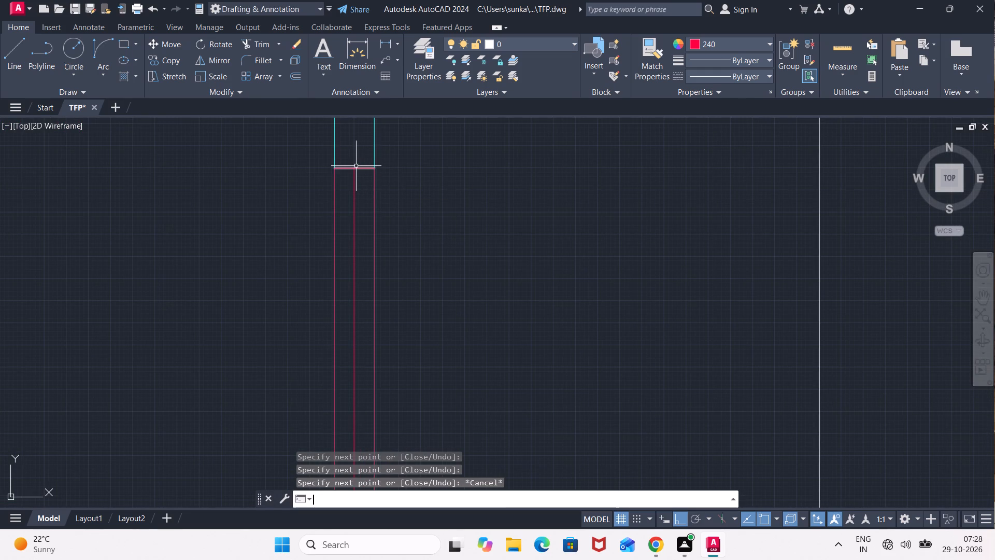
{"action": "key", "text": "Return"}
{"action": "key", "text": "Return"}
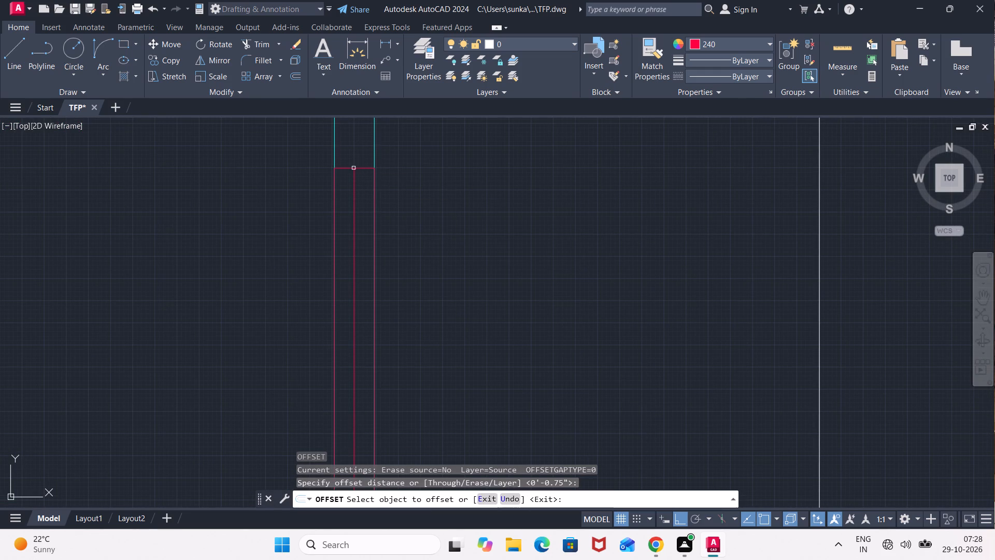
{"action": "left_click", "coordinate": [354, 201]}
{"action": "left_click", "coordinate": [380, 186]}
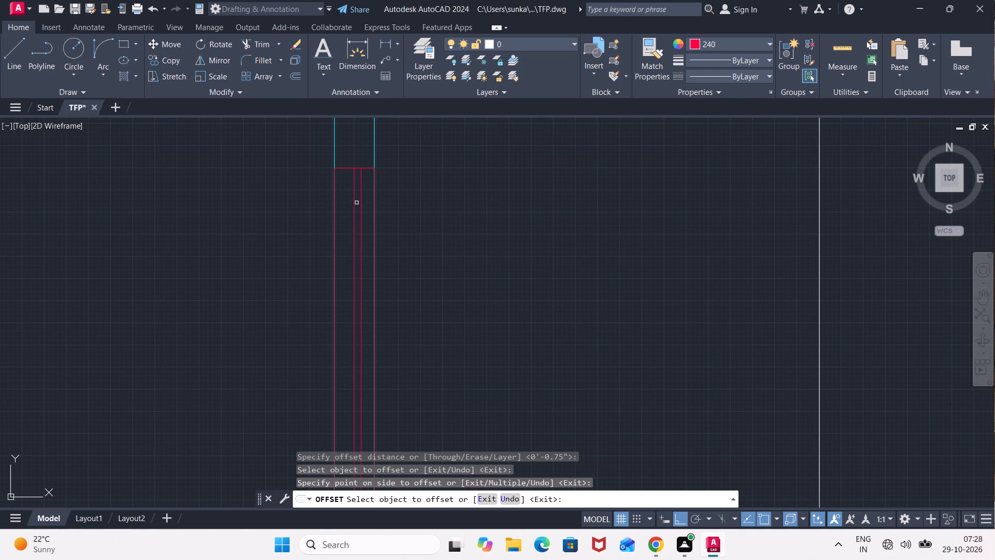
{"action": "left_click", "coordinate": [355, 207]}
{"action": "left_click", "coordinate": [337, 220]}
{"action": "key", "text": "Escape"}
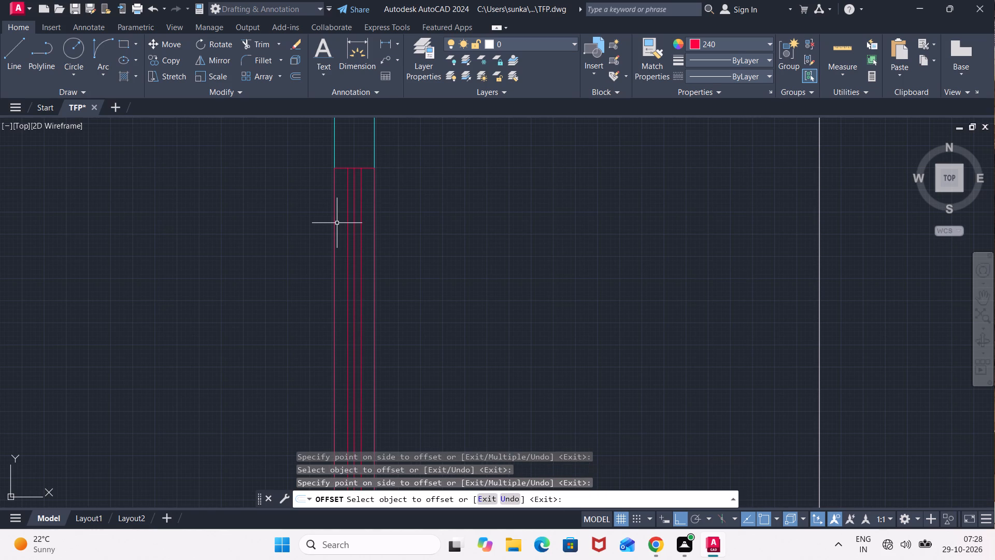
Erase the original centre line of the right C-BED window, keeping the two offset lines.
{"action": "left_click", "coordinate": [351, 219]}
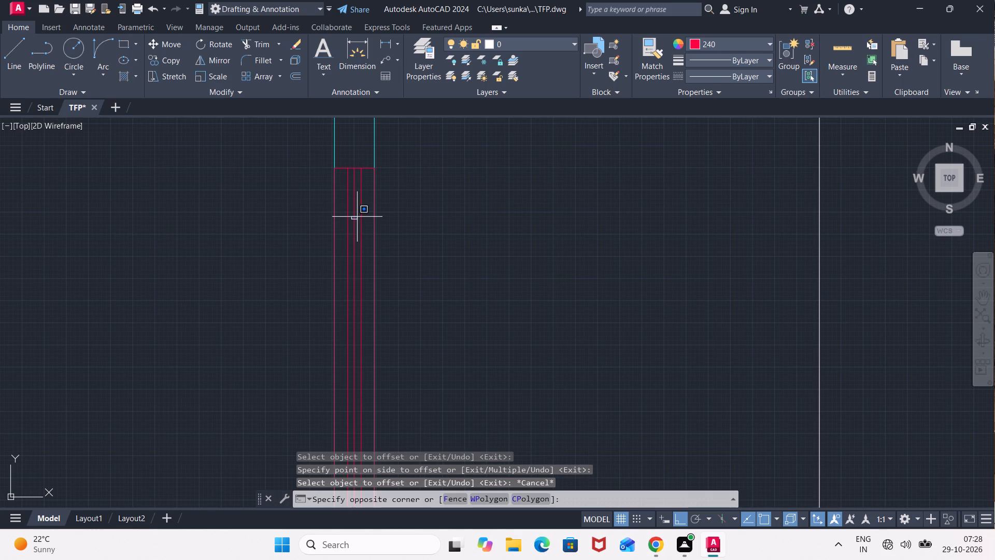
{"action": "left_click", "coordinate": [364, 211]}
{"action": "left_click", "coordinate": [360, 216]}
{"action": "left_click", "coordinate": [355, 220]}
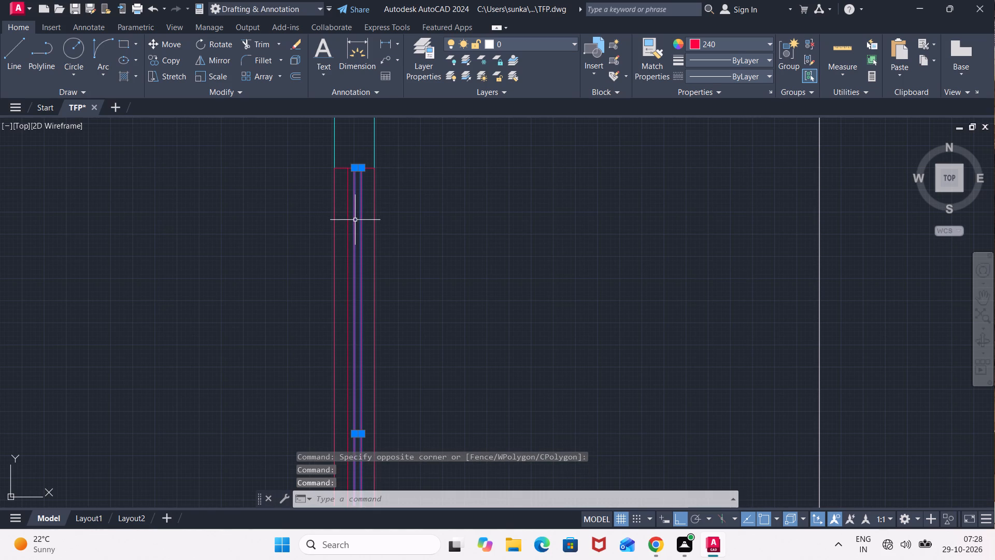
{"action": "key", "text": "Escape"}
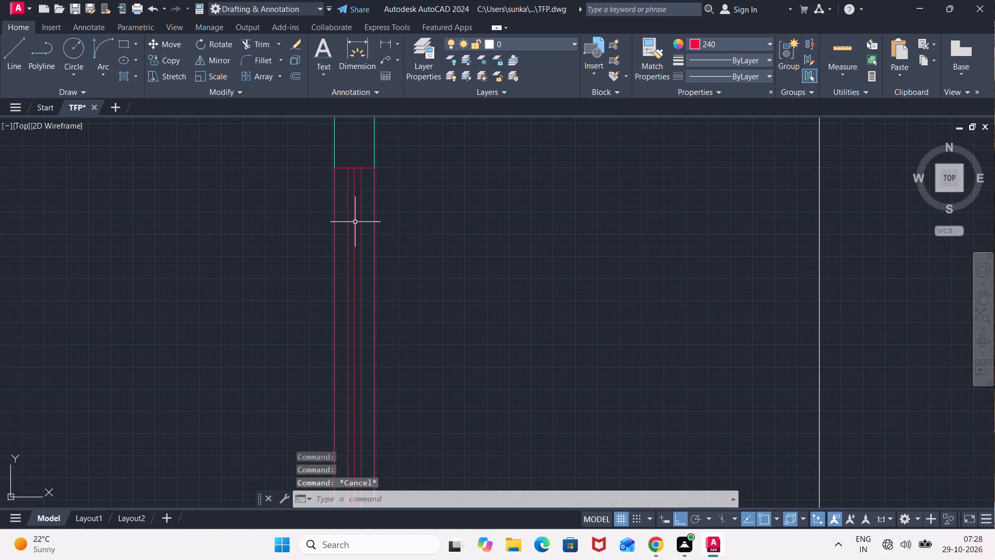
{"action": "left_click", "coordinate": [355, 222]}
{"action": "key", "text": "Delete"}
Copy the complete right C-BED window onto the outer wall of the left 11'6"X13'5" C-BED.
{"action": "scroll", "coordinate": [355, 222], "scroll_direction": "down", "scroll_amount": 3}
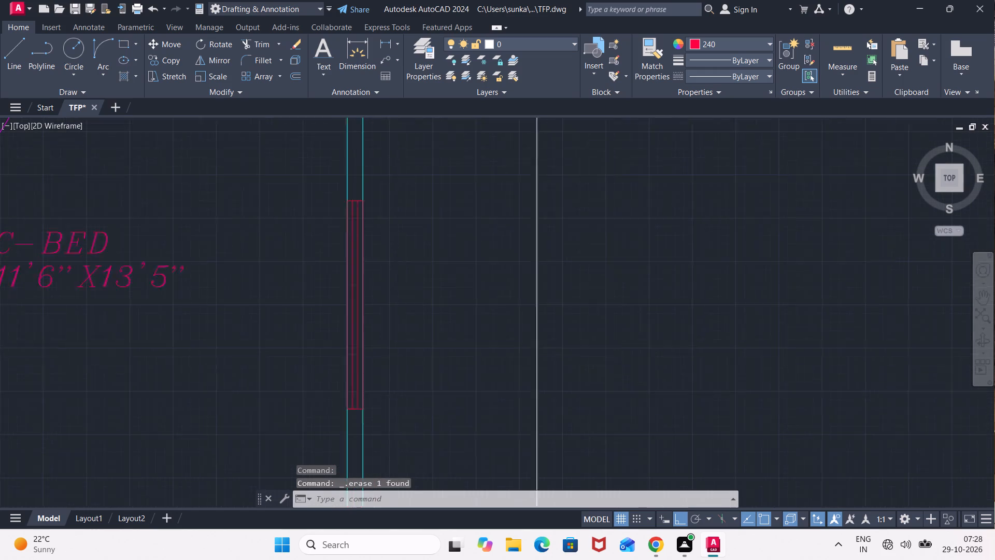
{"action": "left_click", "coordinate": [376, 194]}
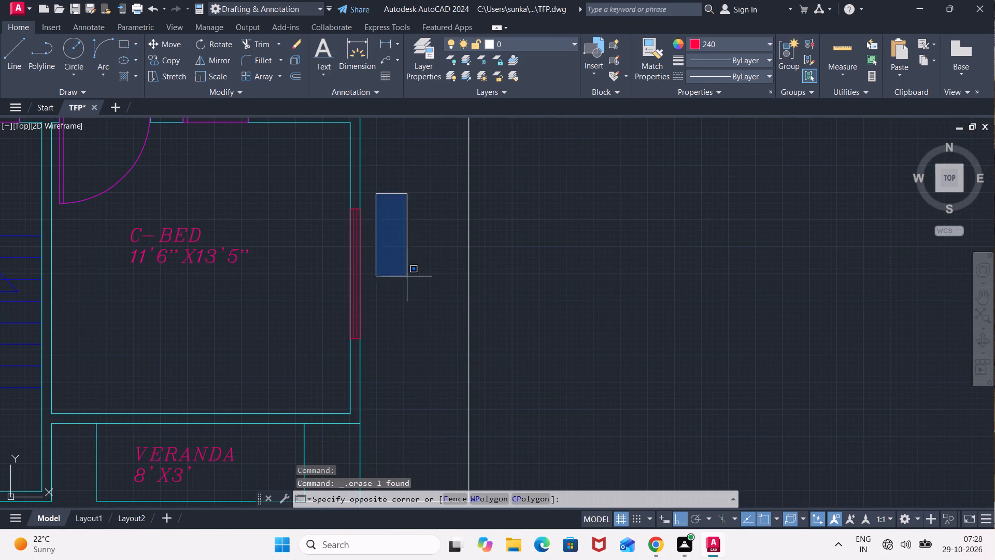
{"action": "left_click", "coordinate": [414, 263]}
{"action": "left_click", "coordinate": [331, 189]}
{"action": "left_click", "coordinate": [381, 351]}
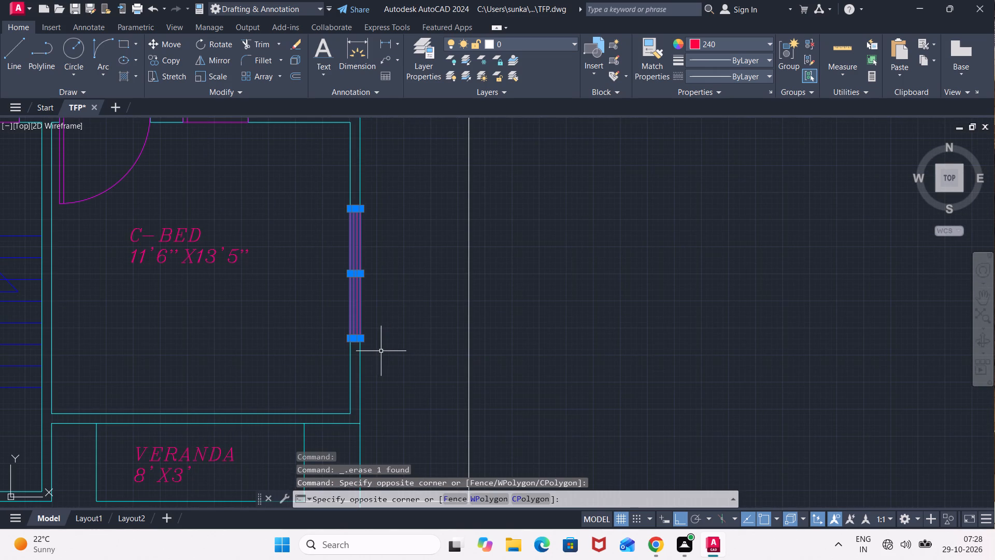
{"action": "type", "text": "CO"}
{"action": "key", "text": "Return"}
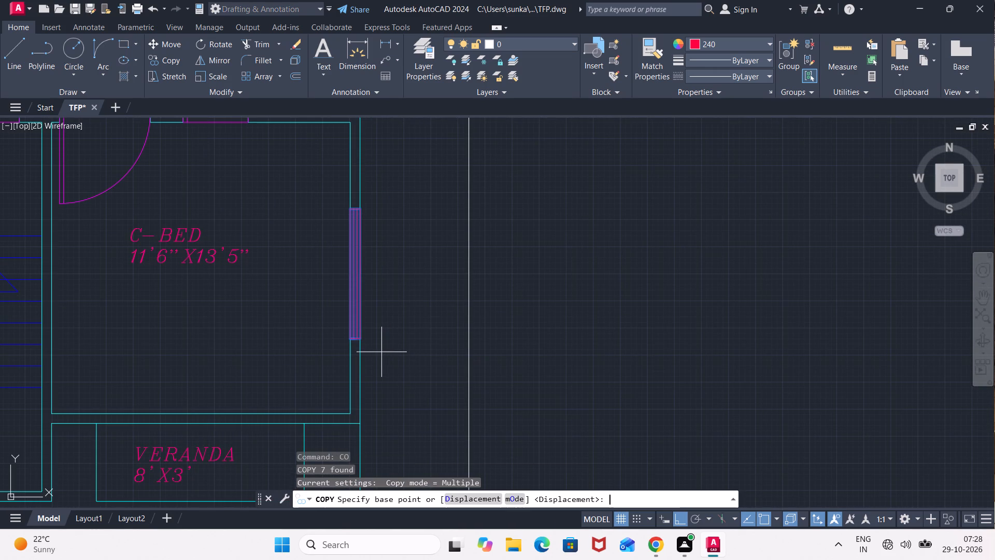
{"action": "left_click", "coordinate": [349, 339]}
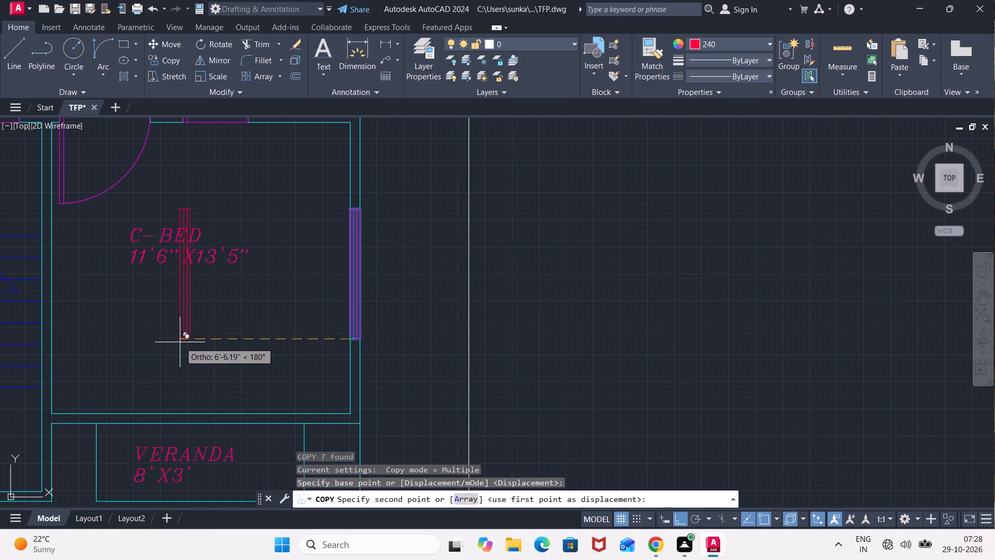
{"action": "middle_click_drag", "start_coordinate": [170, 342], "coordinate": [397, 313]}
{"action": "middle_click_drag", "start_coordinate": [59, 337], "coordinate": [329, 350]}
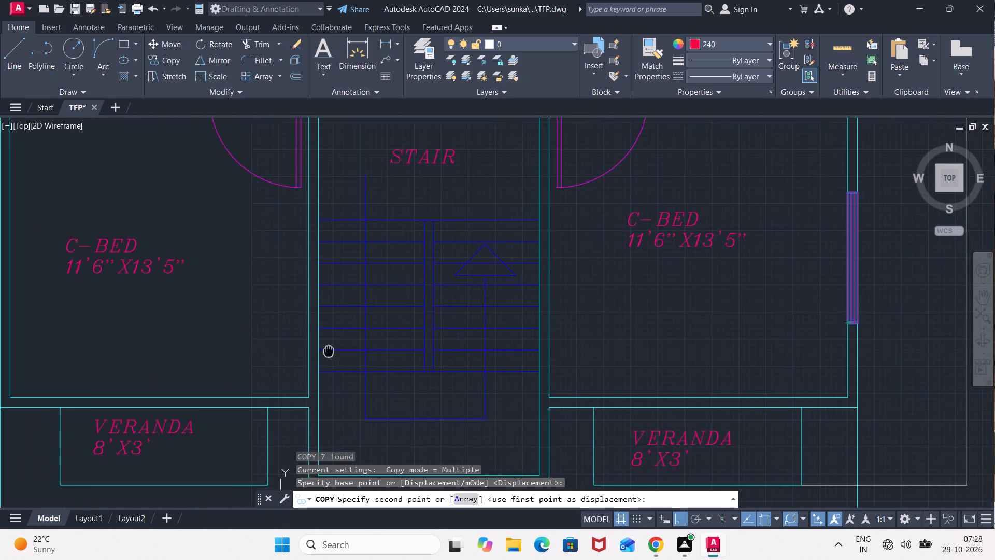
{"action": "middle_click_drag", "start_coordinate": [329, 350], "coordinate": [330, 349]}
{"action": "middle_click_drag", "start_coordinate": [1, 292], "coordinate": [53, 316]}
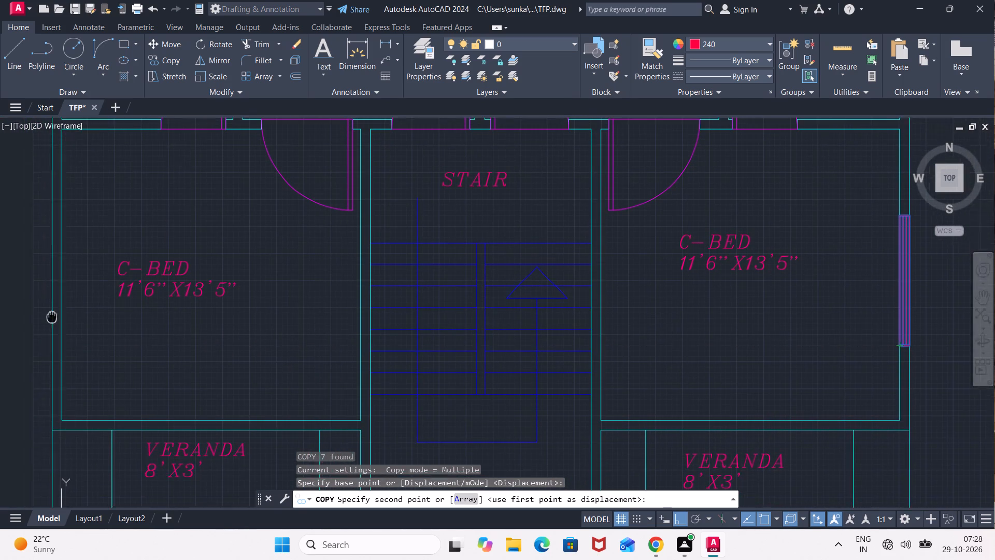
{"action": "middle_click_drag", "start_coordinate": [53, 316], "coordinate": [61, 319]}
{"action": "left_click", "coordinate": [60, 326]}
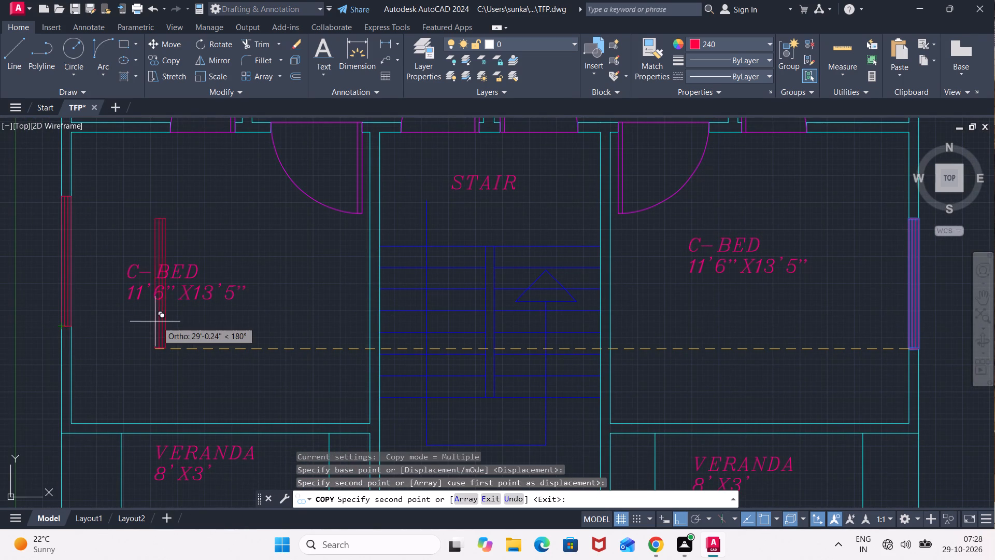
{"action": "key", "text": "Escape"}
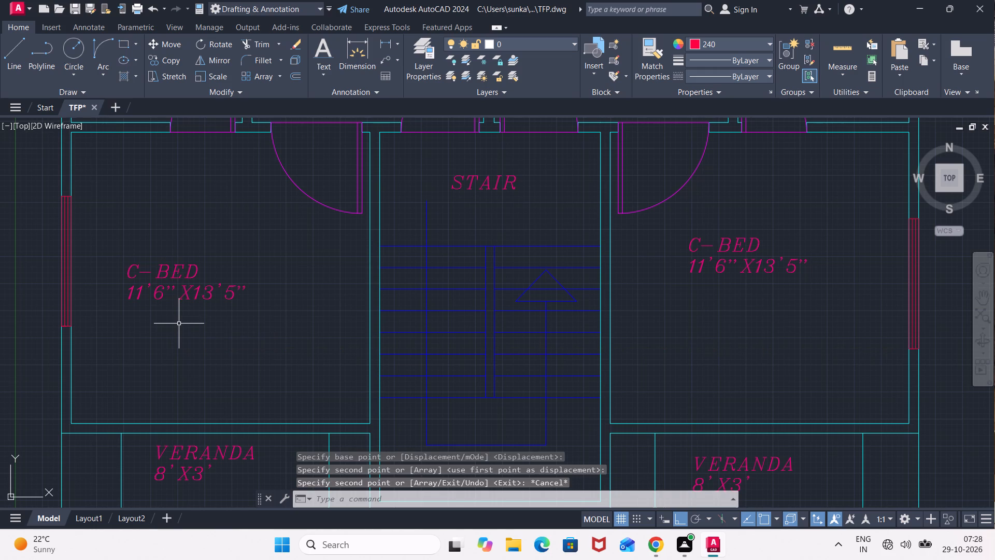
Draw a closed 5' long window outline across the wall between the right C-BED and its 8'X3' veranda.
{"action": "scroll", "coordinate": [201, 323], "scroll_direction": "down", "scroll_amount": 2}
{"action": "middle_click_drag", "start_coordinate": [408, 314], "coordinate": [313, 88]}
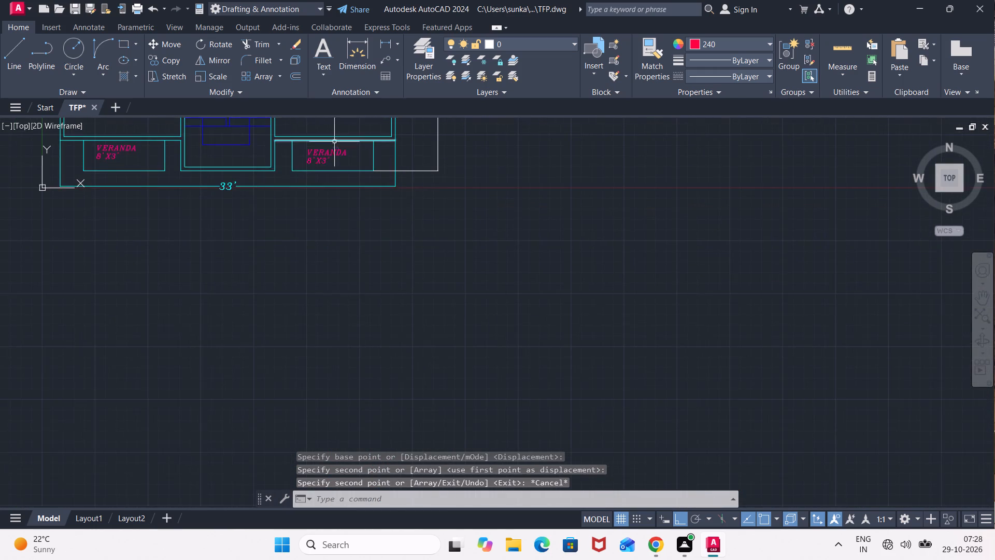
{"action": "scroll", "coordinate": [337, 144], "scroll_direction": "up", "scroll_amount": 1}
{"action": "middle_click_drag", "start_coordinate": [337, 143], "coordinate": [407, 221]}
{"action": "scroll", "coordinate": [374, 203], "scroll_direction": "up", "scroll_amount": 2}
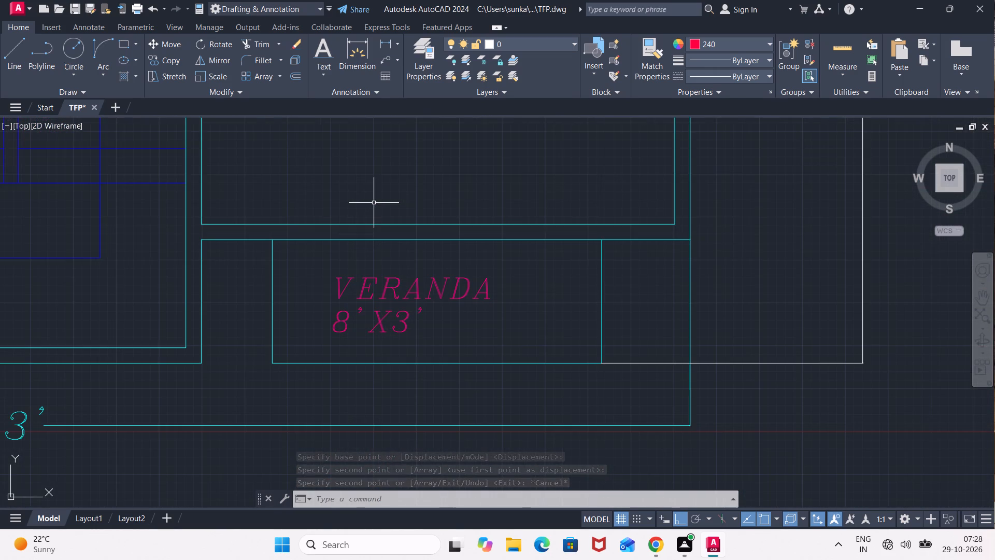
{"action": "key", "text": "l"}
{"action": "key", "text": "Return"}
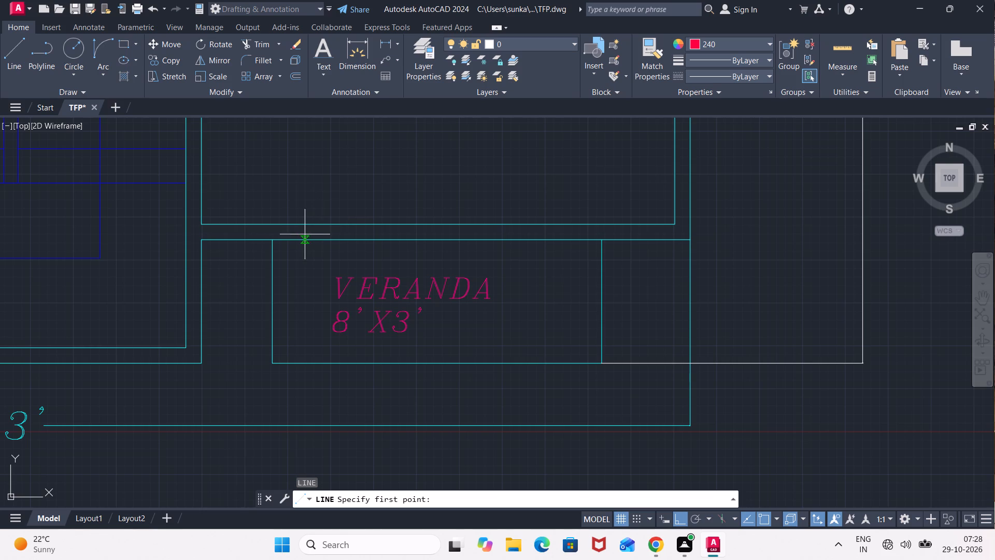
{"action": "left_click", "coordinate": [282, 224]}
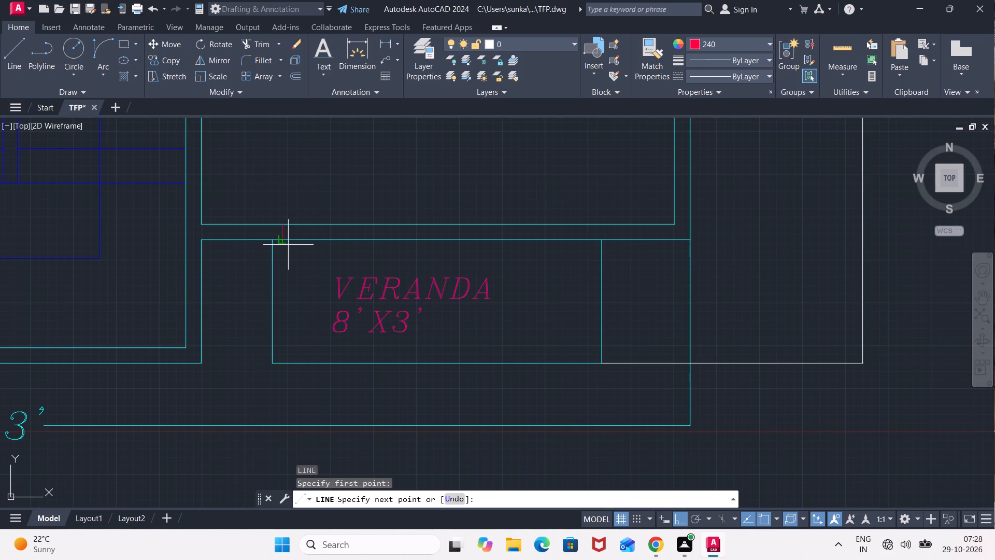
{"action": "left_click", "coordinate": [282, 244]}
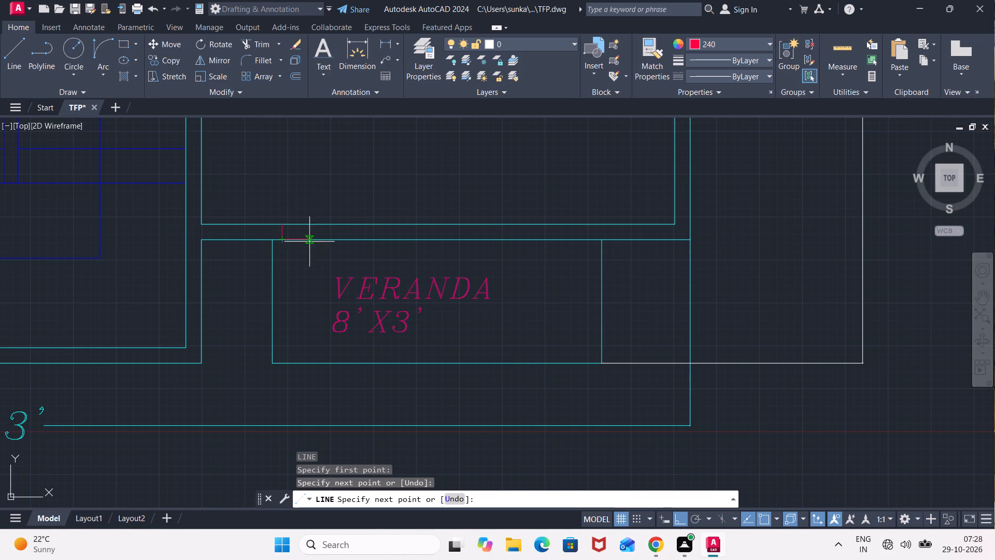
{"action": "type", "text": "5'"}
{"action": "key", "text": "Return"}
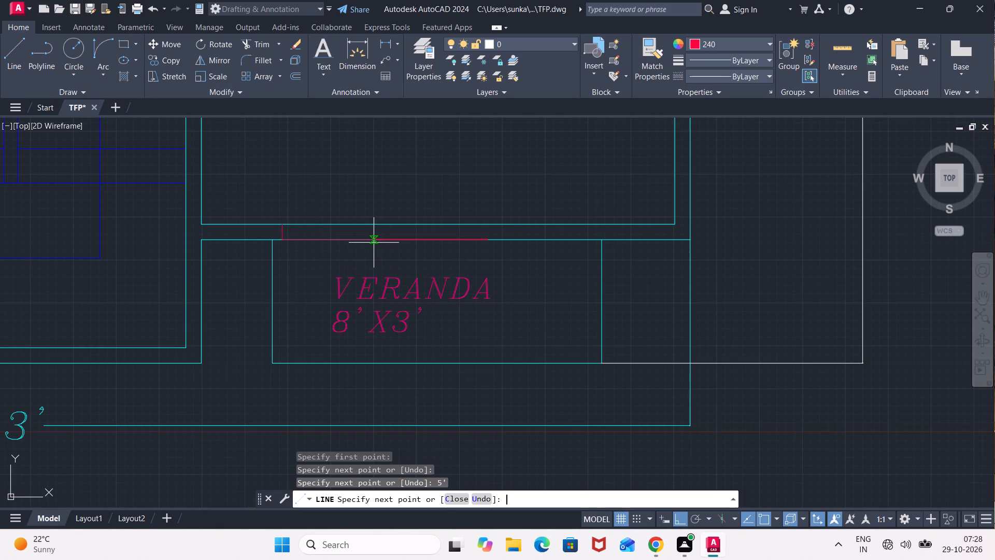
{"action": "left_click", "coordinate": [487, 222]}
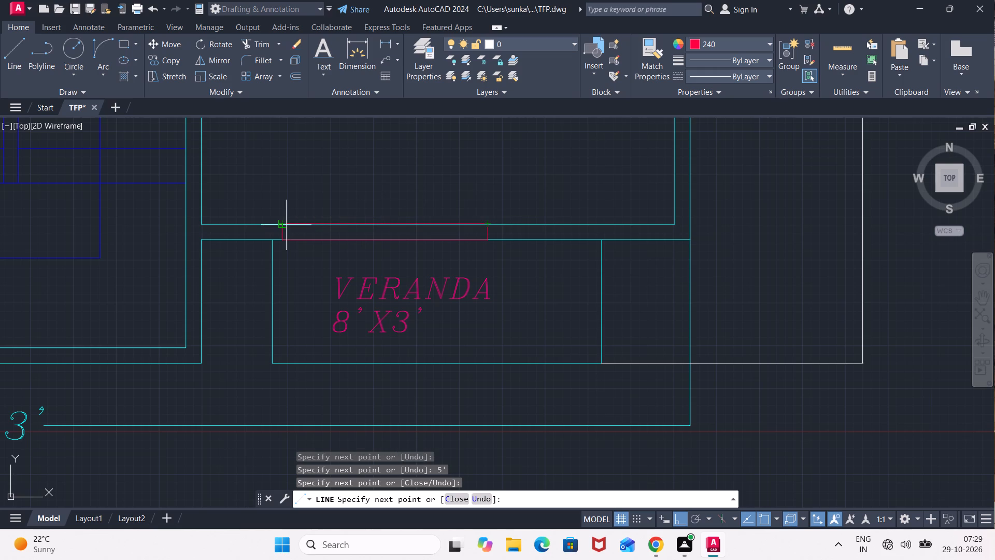
{"action": "left_click", "coordinate": [286, 225]}
Draw a centre line between the end midpoints of the right veranda window outline.
{"action": "left_click", "coordinate": [282, 234]}
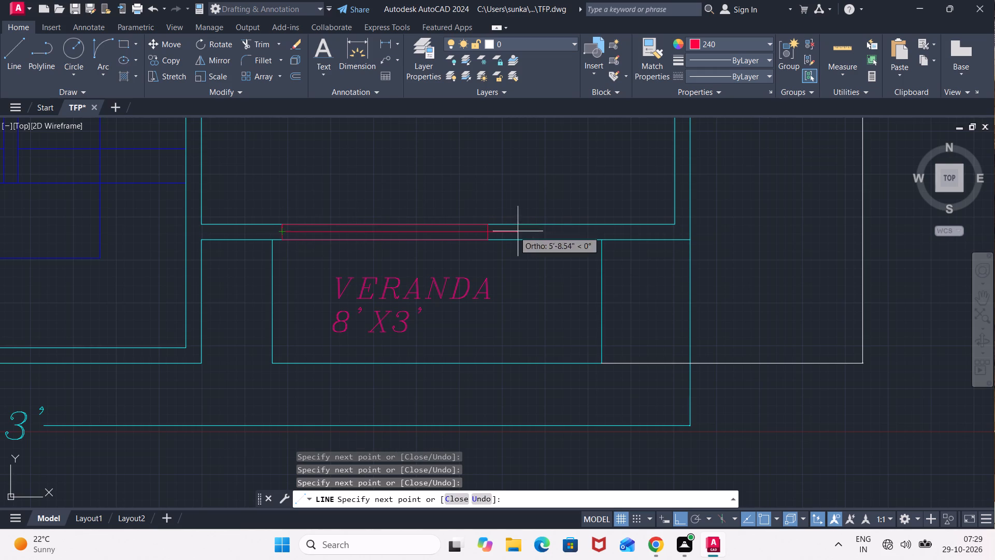
{"action": "left_click", "coordinate": [488, 234]}
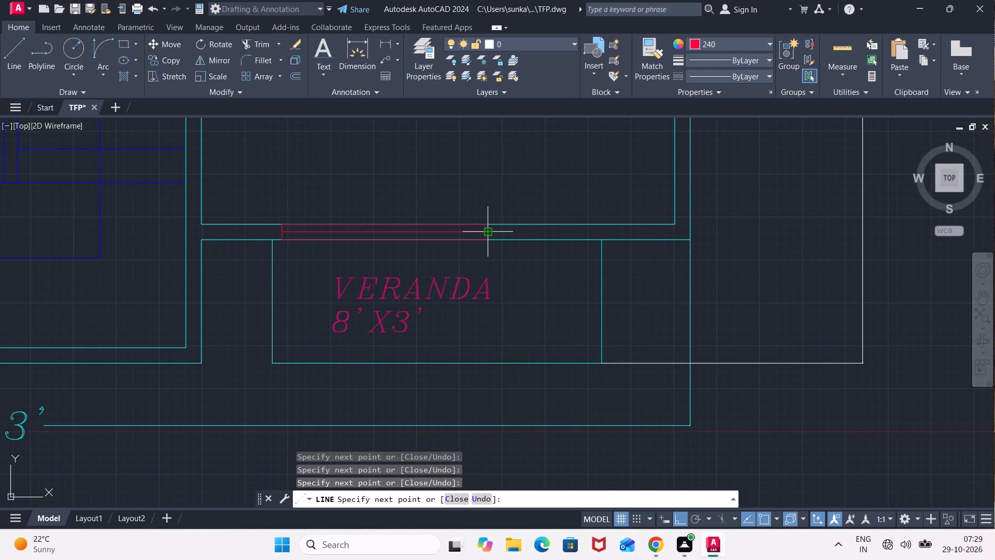
{"action": "key", "text": "Escape"}
Offset the right veranda window's centre line 0.75" to both sides.
{"action": "key", "text": "o"}
{"action": "key", "text": "Return"}
{"action": "key", "text": "Return"}
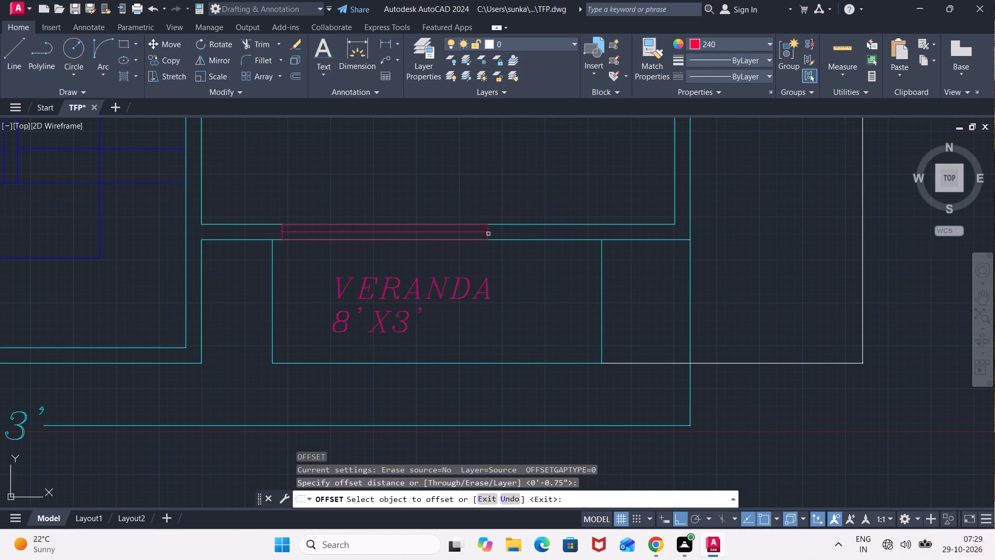
{"action": "scroll", "coordinate": [487, 234], "scroll_direction": "up", "scroll_amount": 3}
{"action": "left_click", "coordinate": [462, 227]}
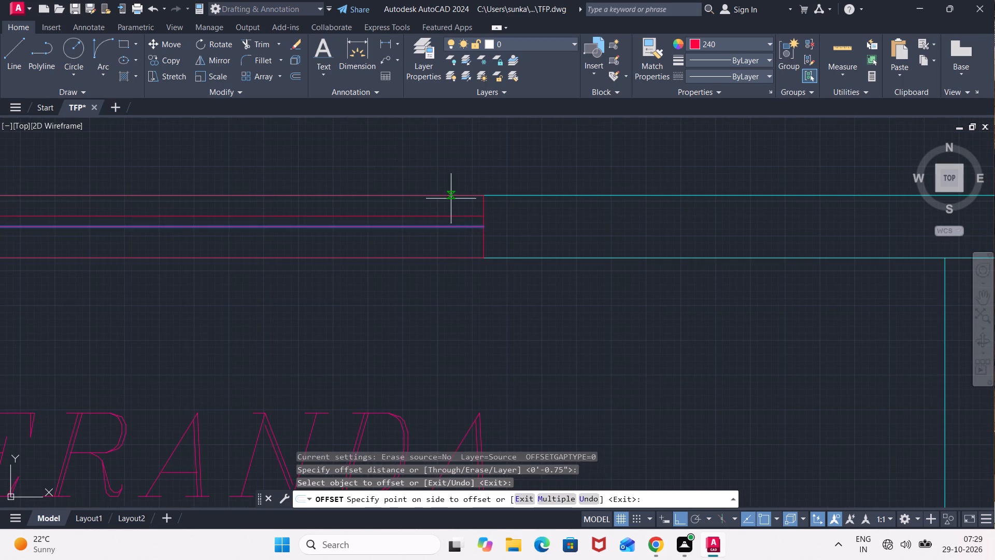
{"action": "left_click", "coordinate": [451, 194]}
{"action": "left_click", "coordinate": [447, 228]}
{"action": "left_click", "coordinate": [446, 250]}
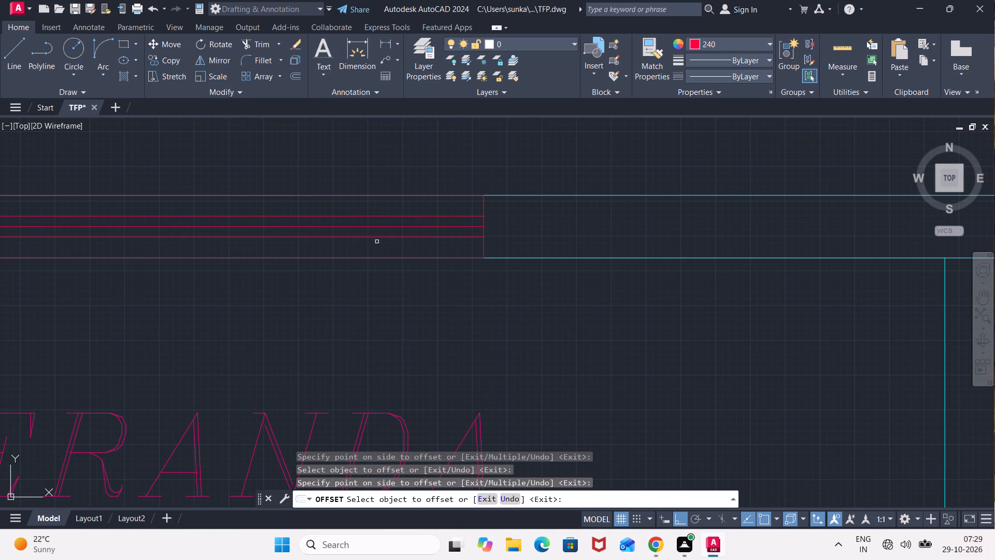
{"action": "key", "text": "Escape"}
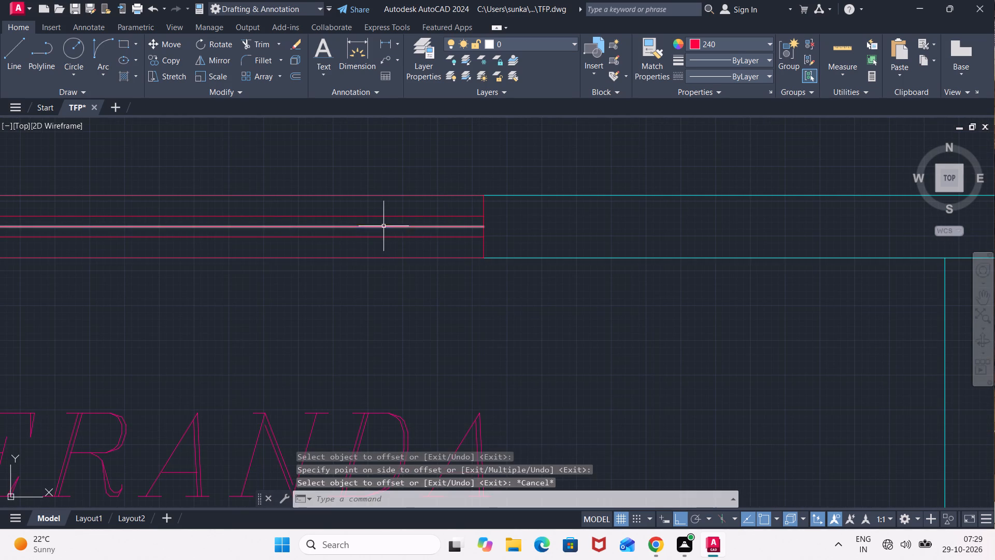
Erase the original centre line of the right veranda window, keeping the two offset lines.
{"action": "left_click", "coordinate": [383, 226]}
{"action": "key", "text": "Delete"}
Draw a closed 5' long window outline across the wall between the left C-BED and its 8'X3' veranda.
{"action": "scroll", "coordinate": [383, 226], "scroll_direction": "down", "scroll_amount": 5}
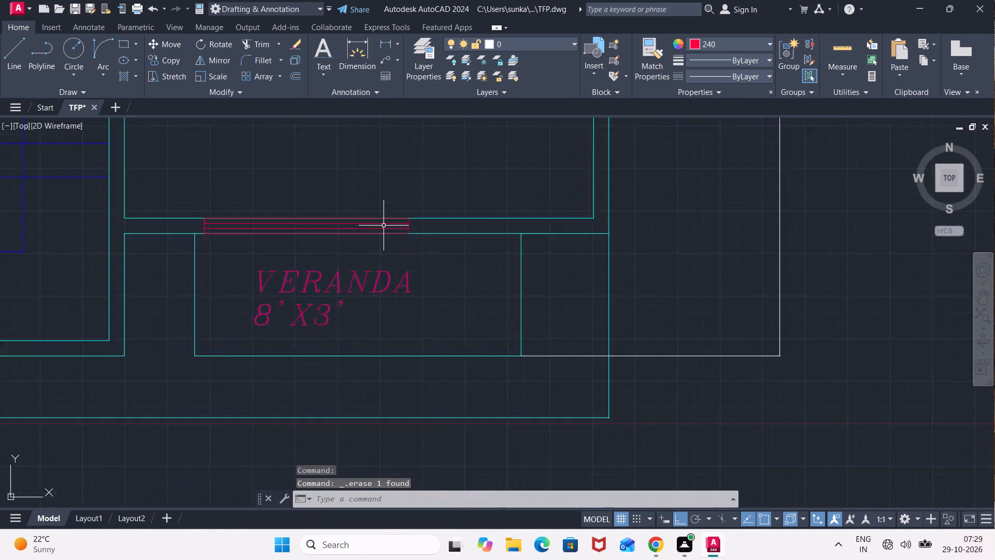
{"action": "scroll", "coordinate": [383, 226], "scroll_direction": "down", "scroll_amount": 1}
{"action": "middle_click_drag", "start_coordinate": [330, 236], "coordinate": [382, 218]}
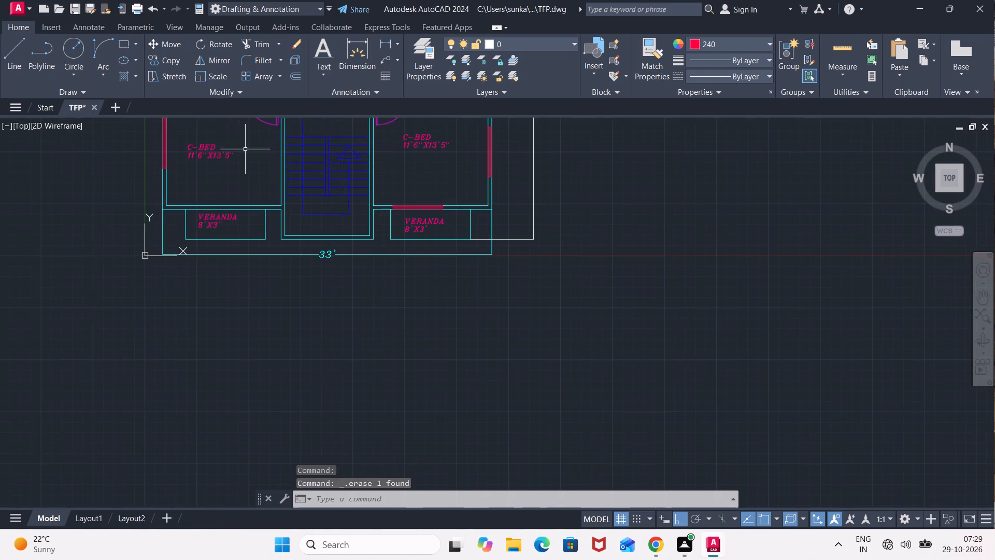
{"action": "scroll", "coordinate": [239, 178], "scroll_direction": "up", "scroll_amount": 3}
{"action": "key", "text": "l"}
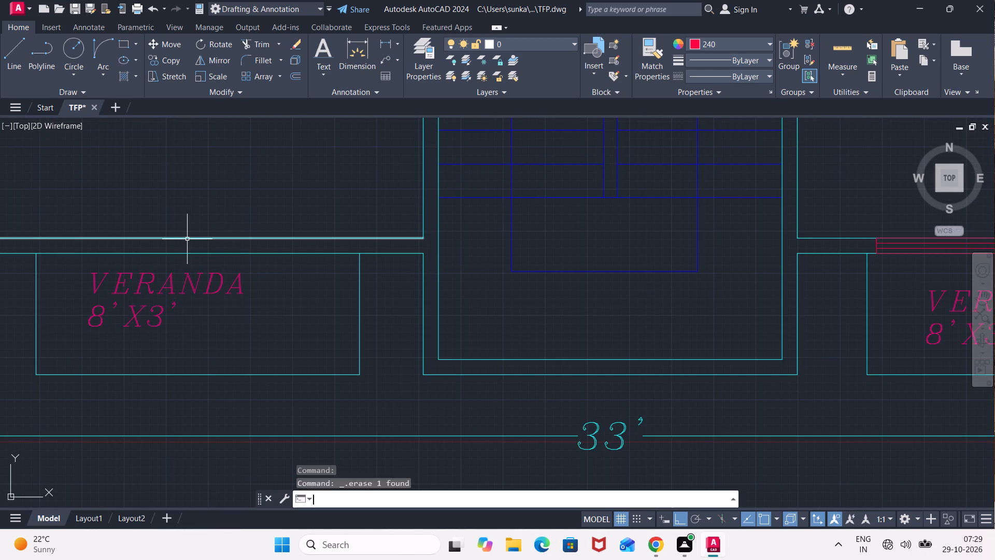
{"action": "key", "text": "Return"}
{"action": "left_click", "coordinate": [343, 237]}
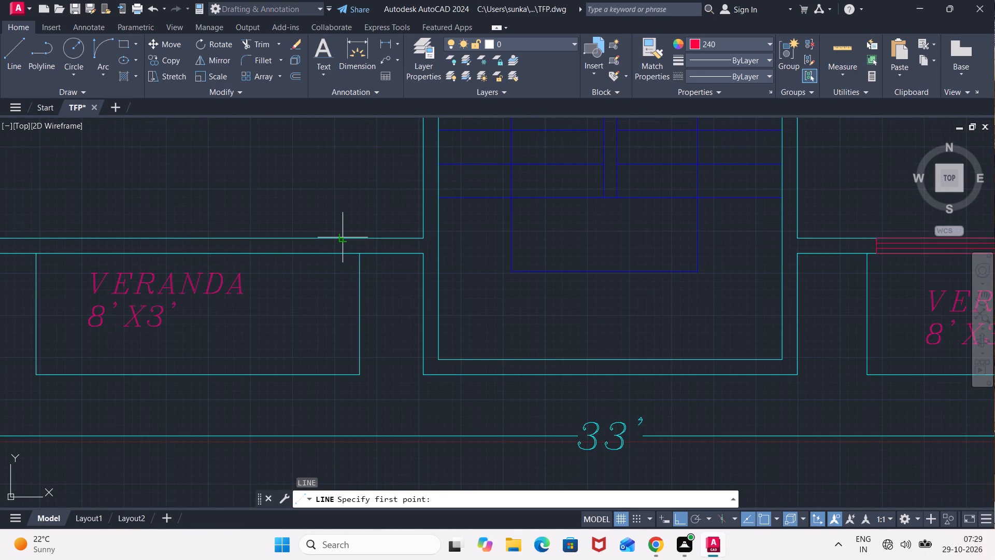
{"action": "left_click", "coordinate": [338, 252]}
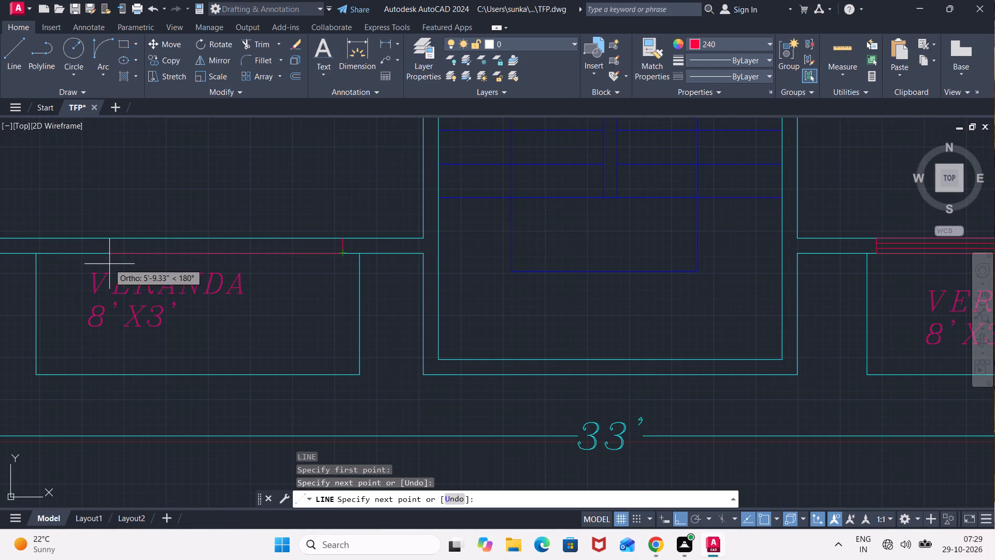
{"action": "type", "text": "5'"}
{"action": "key", "text": "Return"}
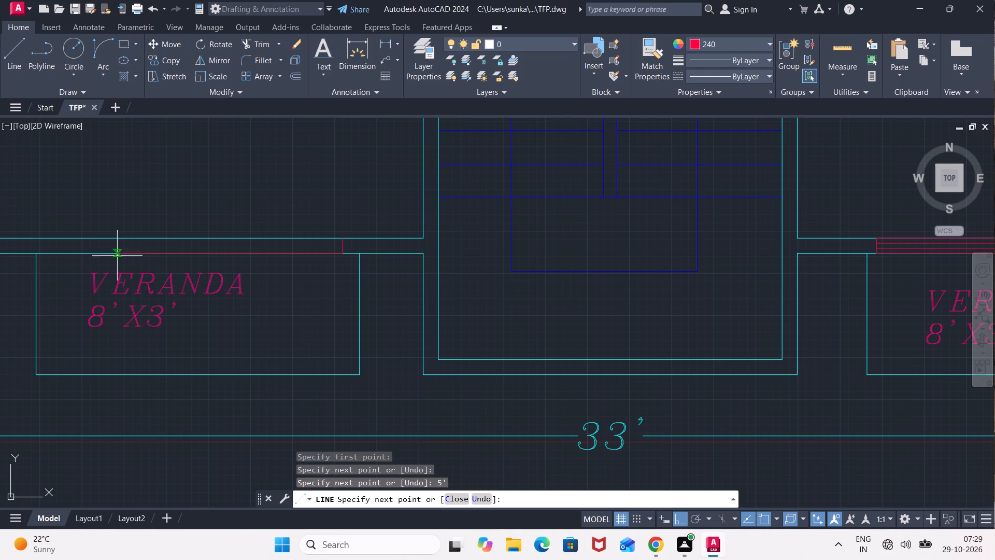
{"action": "left_click", "coordinate": [138, 239]}
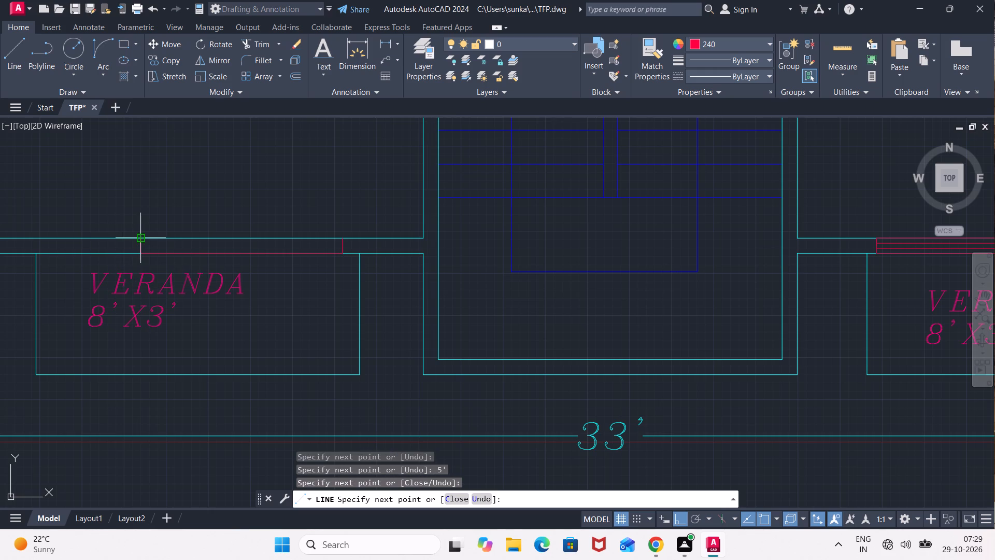
{"action": "left_click", "coordinate": [346, 235]}
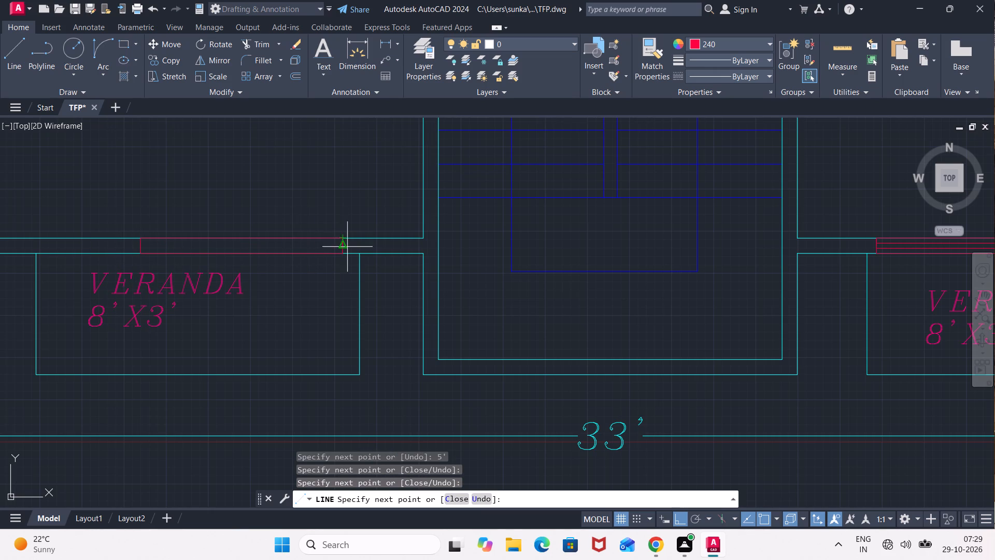
Draw a centre line between the end midpoints of the left veranda window outline.
{"action": "scroll", "coordinate": [347, 247], "scroll_direction": "up", "scroll_amount": 2}
{"action": "left_click", "coordinate": [336, 245]}
{"action": "scroll", "coordinate": [144, 257], "scroll_direction": "down", "scroll_amount": 2}
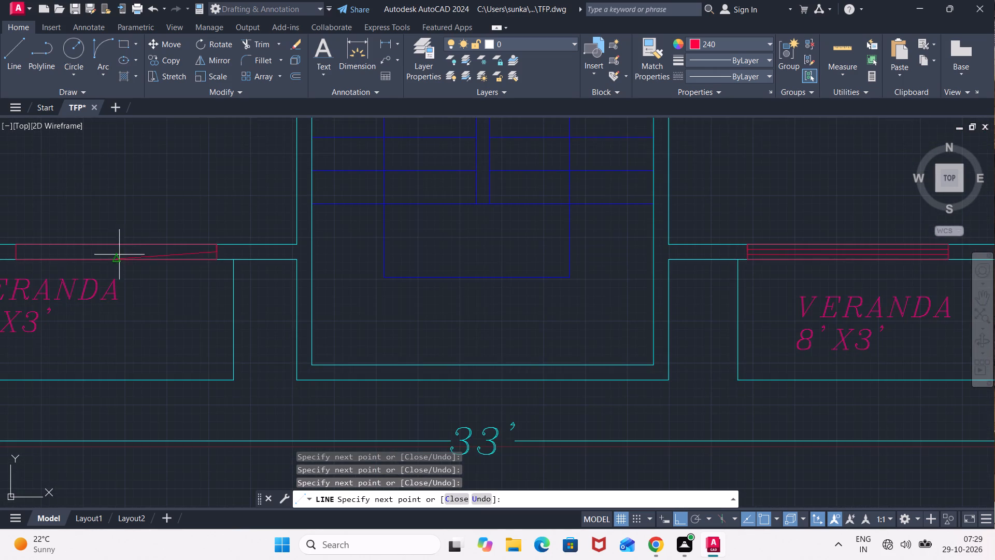
{"action": "middle_click_drag", "start_coordinate": [112, 254], "coordinate": [254, 264]}
{"action": "scroll", "coordinate": [161, 265], "scroll_direction": "up", "scroll_amount": 3}
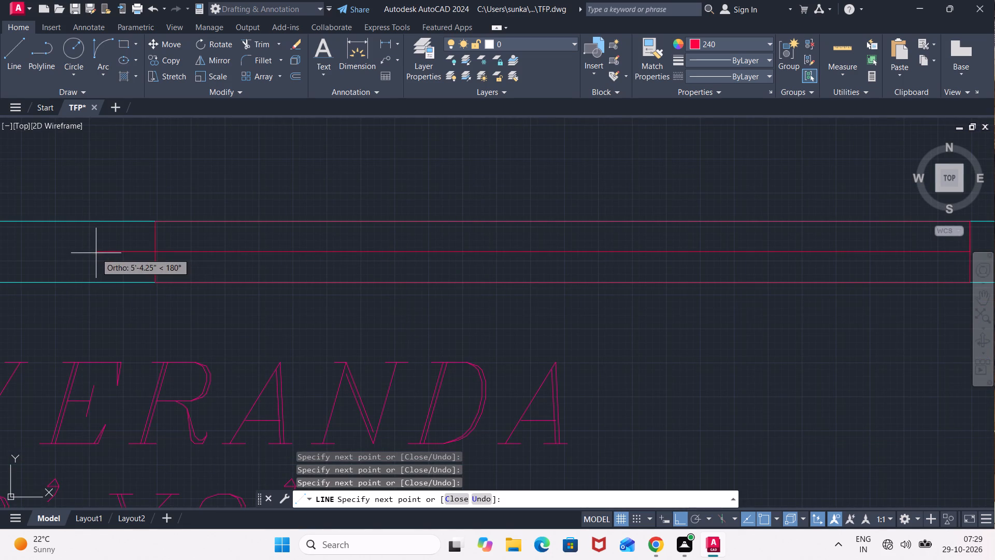
{"action": "left_click", "coordinate": [153, 251]}
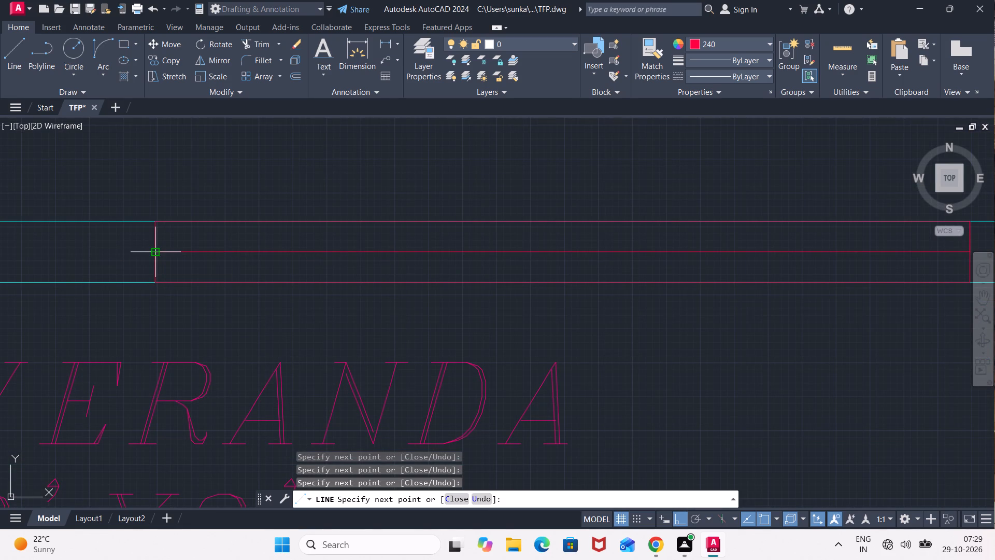
{"action": "key", "text": "Escape"}
Offset the left veranda window's centre line 0.75" to both sides.
{"action": "key", "text": "o"}
{"action": "key", "text": "Return"}
{"action": "key", "text": "Return"}
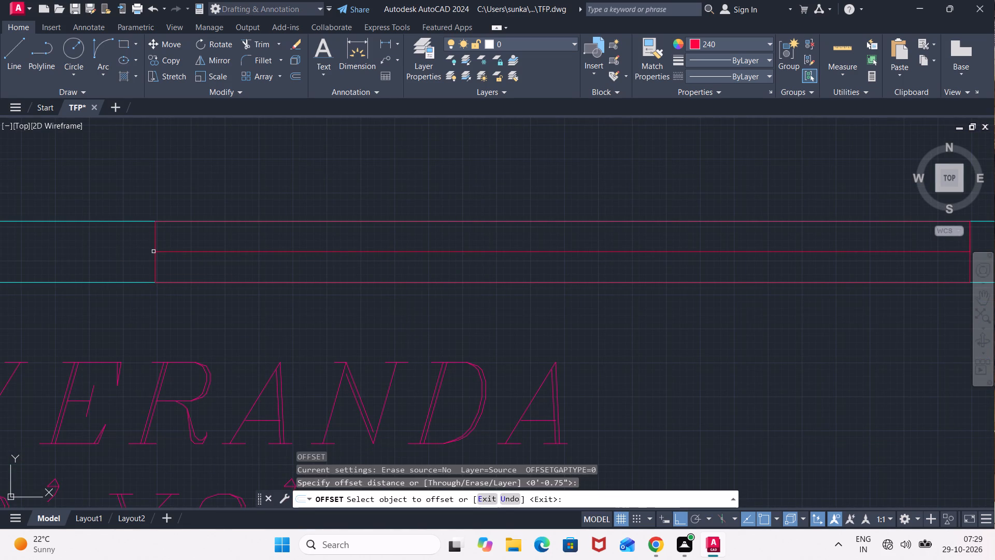
{"action": "left_click", "coordinate": [173, 250]}
{"action": "left_click", "coordinate": [169, 229]}
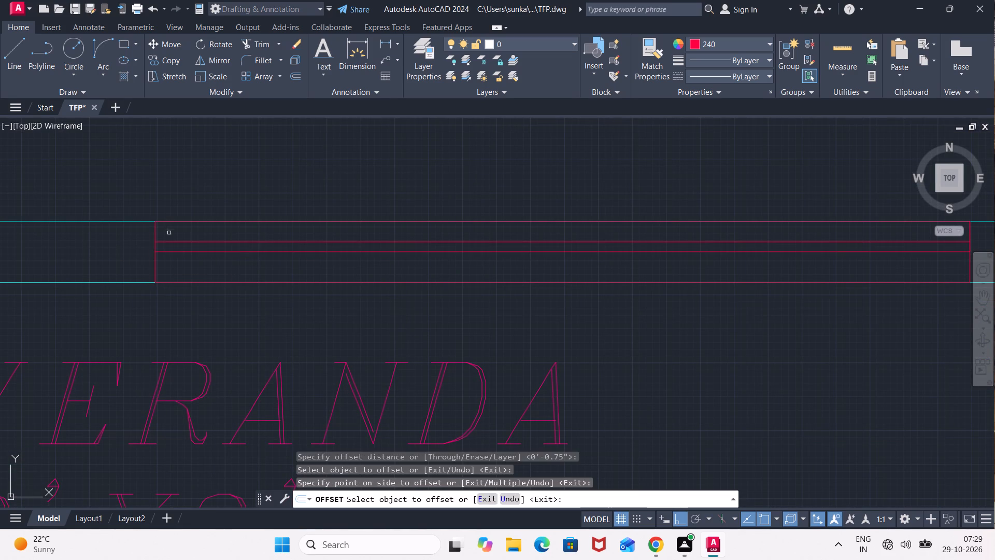
{"action": "left_click", "coordinate": [178, 251]}
{"action": "left_click", "coordinate": [179, 268]}
{"action": "key", "text": "Escape"}
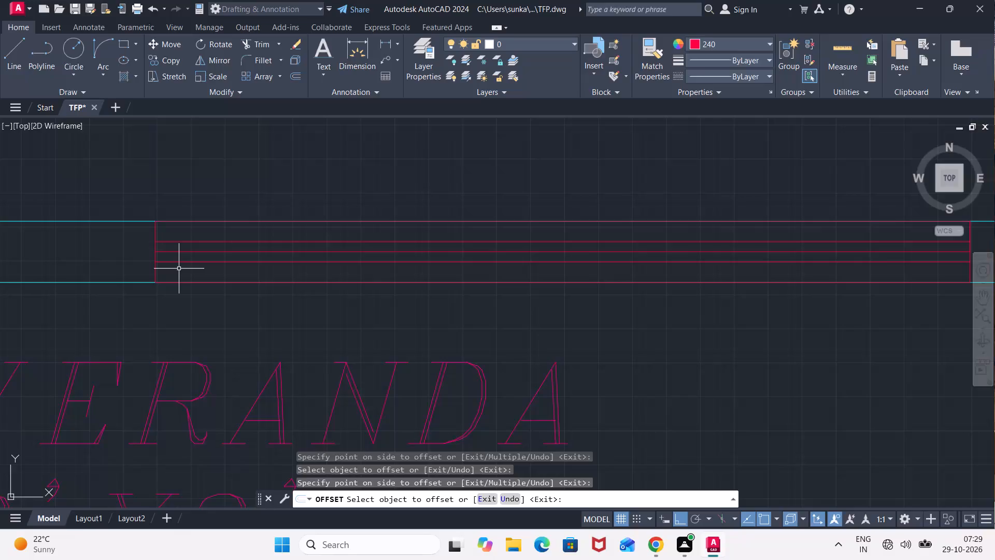
Erase the original centre line of the left veranda window, keeping the two offset lines.
{"action": "left_click", "coordinate": [205, 253]}
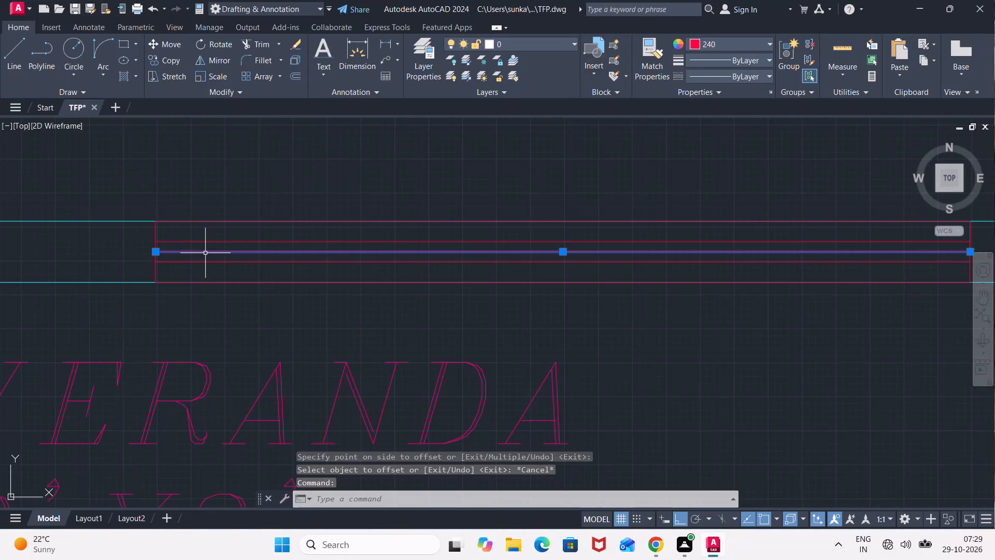
{"action": "key", "text": "Delete"}
Draw a closed 4' long window outline across the staircase's outer wall, above the 33' dimension.
{"action": "scroll", "coordinate": [205, 253], "scroll_direction": "down", "scroll_amount": 5}
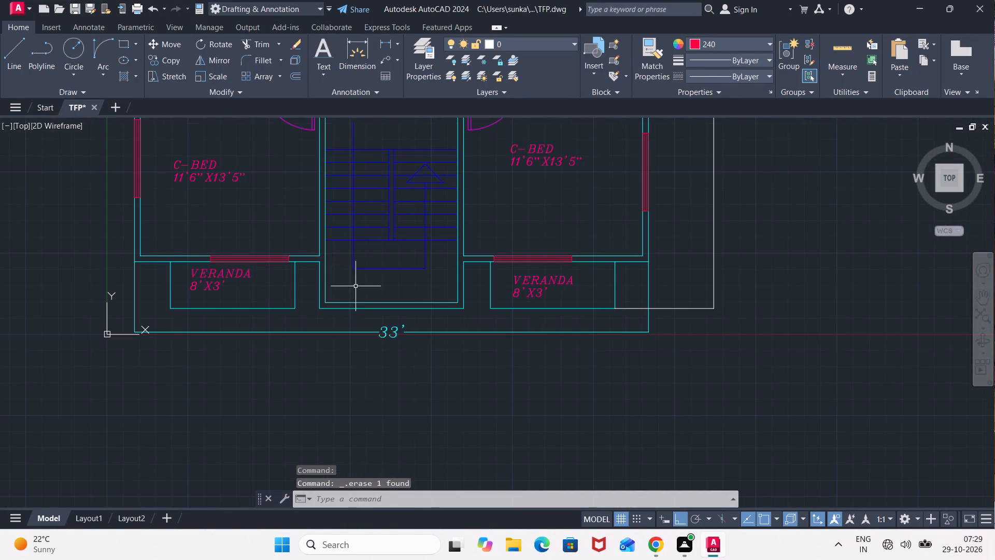
{"action": "middle_click_drag", "start_coordinate": [356, 286], "coordinate": [206, 207]}
{"action": "scroll", "coordinate": [218, 228], "scroll_direction": "up", "scroll_amount": 1}
{"action": "key", "text": "l"}
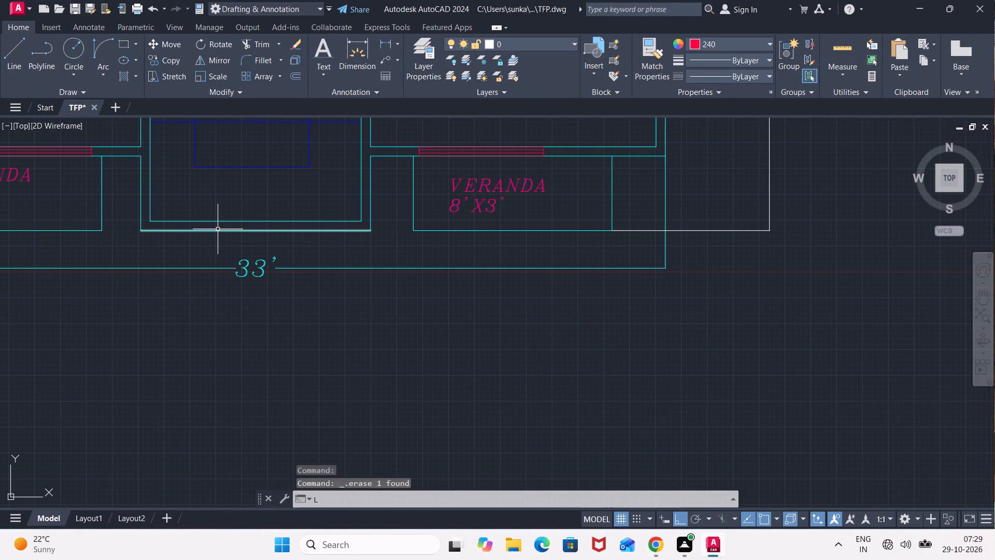
{"action": "key", "text": "Return"}
{"action": "scroll", "coordinate": [216, 219], "scroll_direction": "up", "scroll_amount": 2}
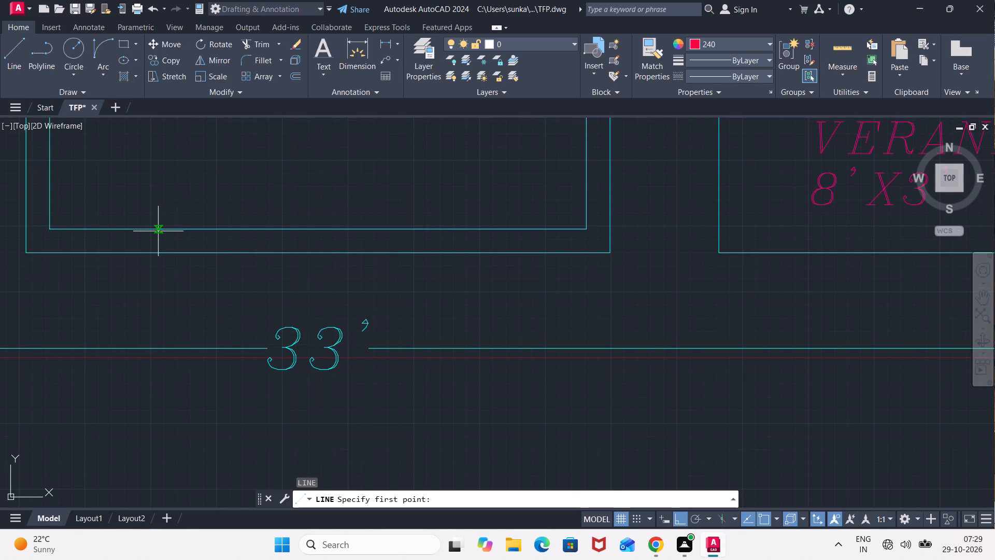
{"action": "left_click", "coordinate": [144, 228]}
{"action": "left_click", "coordinate": [145, 251]}
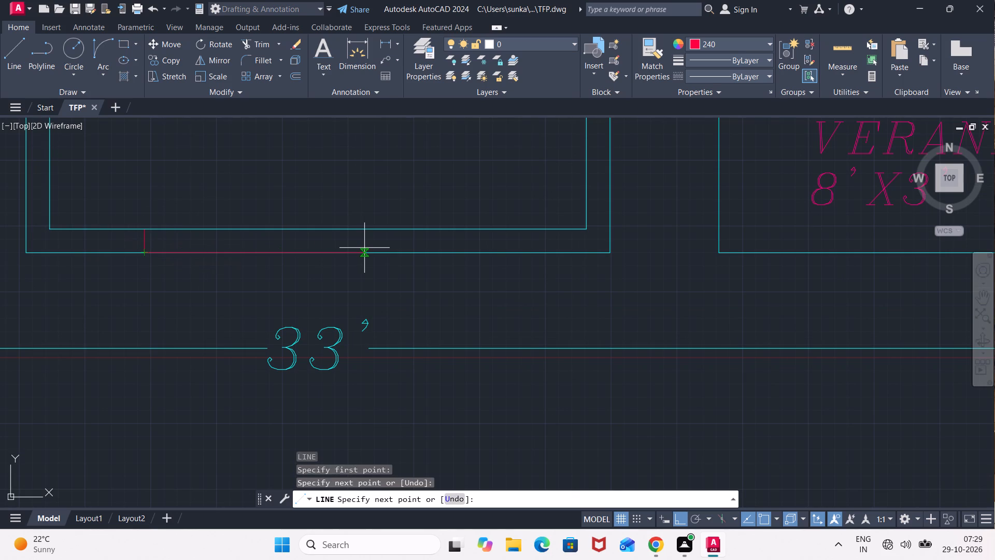
{"action": "type", "text": "4'"}
{"action": "key", "text": "Return"}
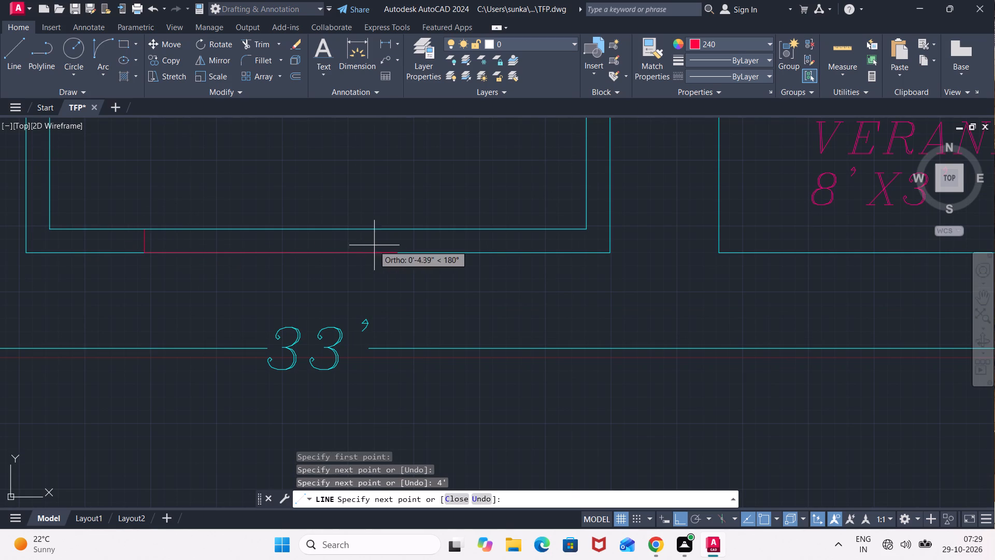
{"action": "left_click", "coordinate": [395, 227]}
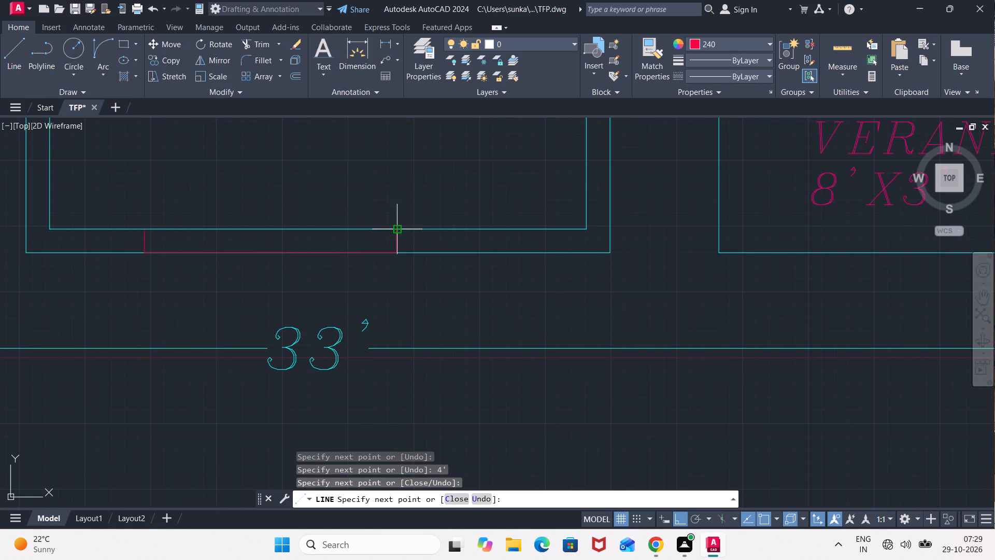
{"action": "left_click", "coordinate": [144, 229]}
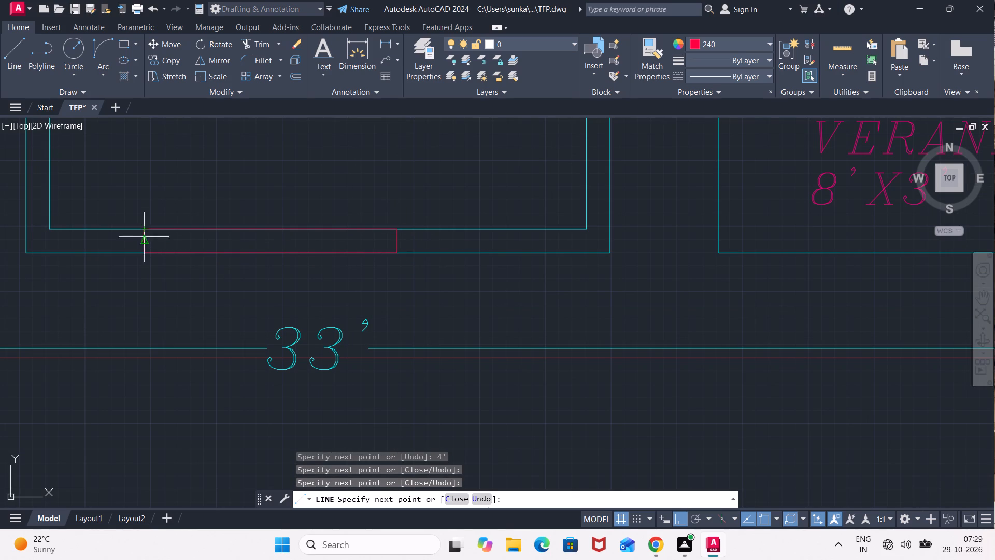
Draw a centre line between the end midpoints of the staircase window outline.
{"action": "left_click", "coordinate": [144, 239]}
{"action": "left_click", "coordinate": [394, 238]}
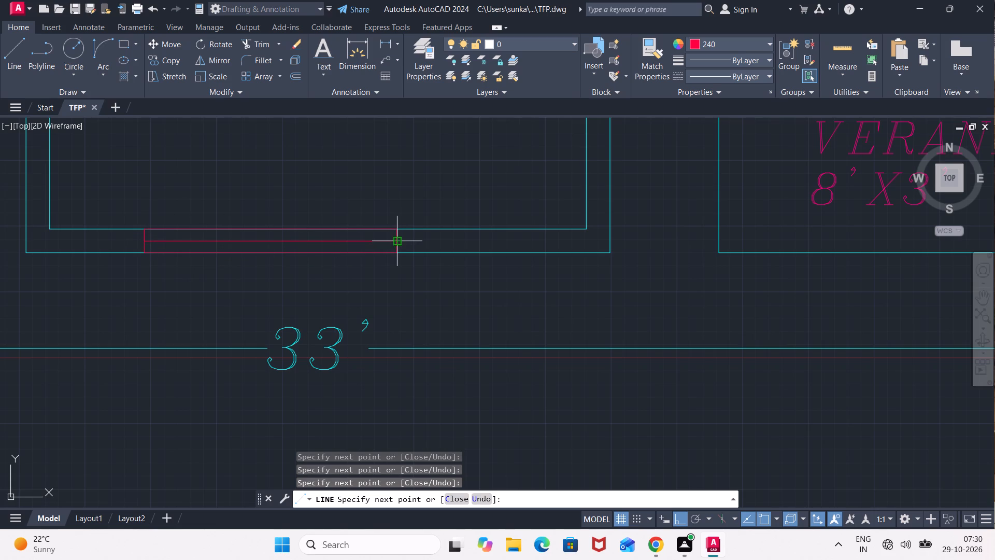
{"action": "key", "text": "Escape"}
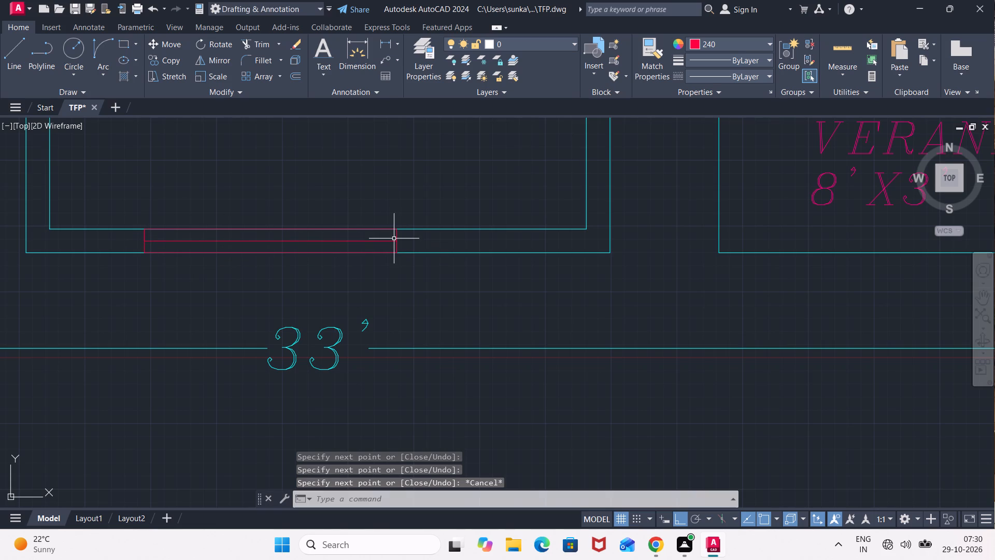
Offset the staircase window's centre line 0.75" to both sides.
{"action": "key", "text": "o"}
{"action": "key", "text": "Return"}
{"action": "key", "text": "Return"}
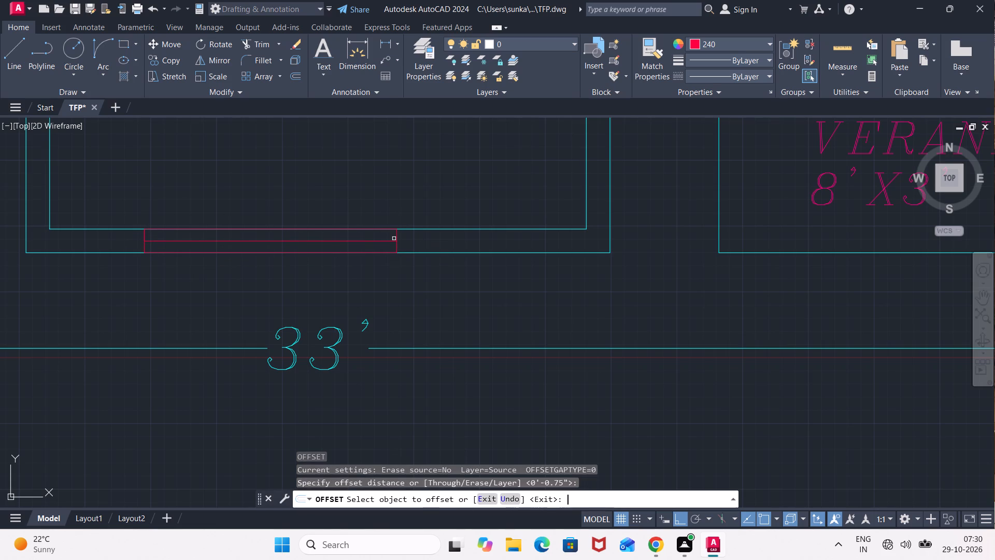
{"action": "left_click", "coordinate": [386, 242]}
{"action": "left_click", "coordinate": [384, 229]}
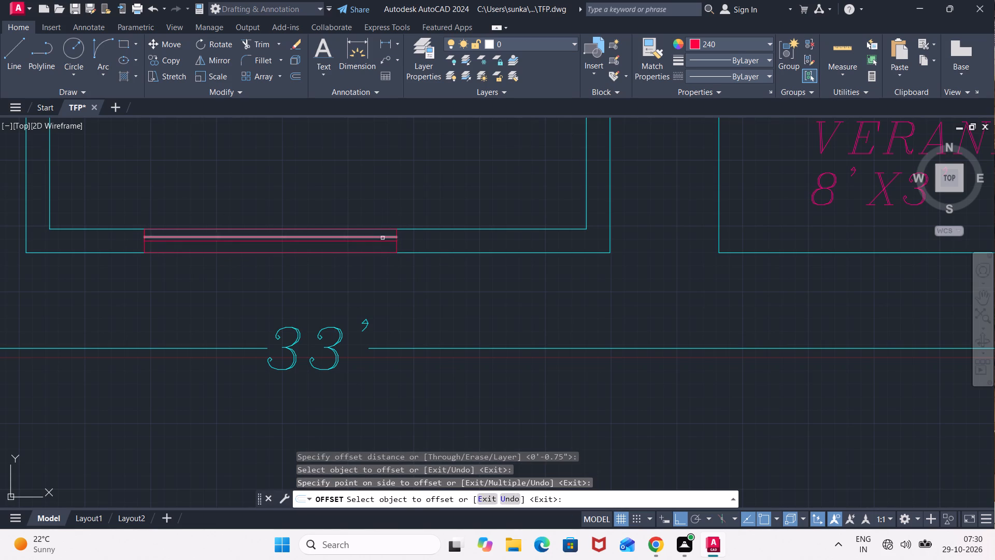
{"action": "left_click", "coordinate": [382, 240]}
{"action": "left_click", "coordinate": [386, 253]}
{"action": "key", "text": "Escape"}
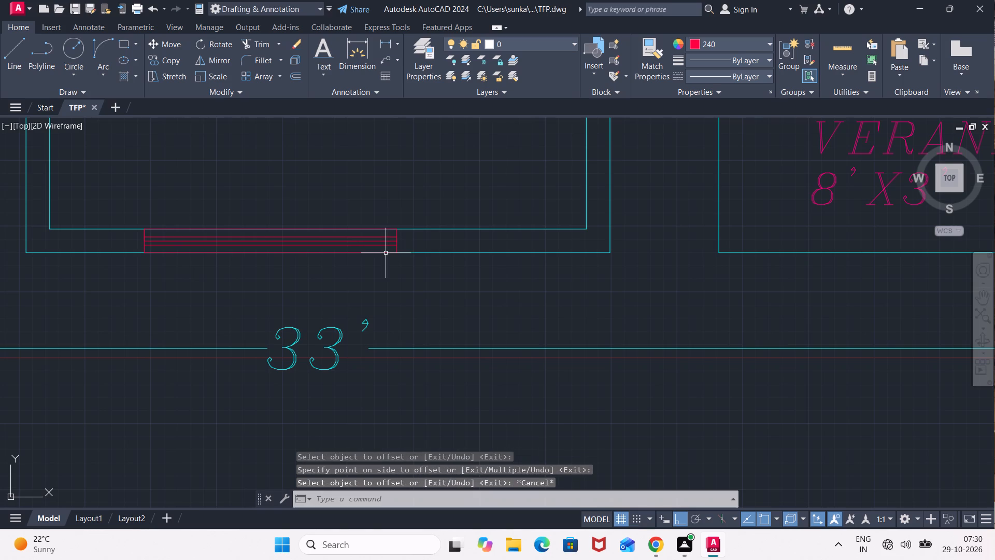
Erase the original centre line of the staircase window, keeping the two offset lines.
{"action": "left_click", "coordinate": [385, 241]}
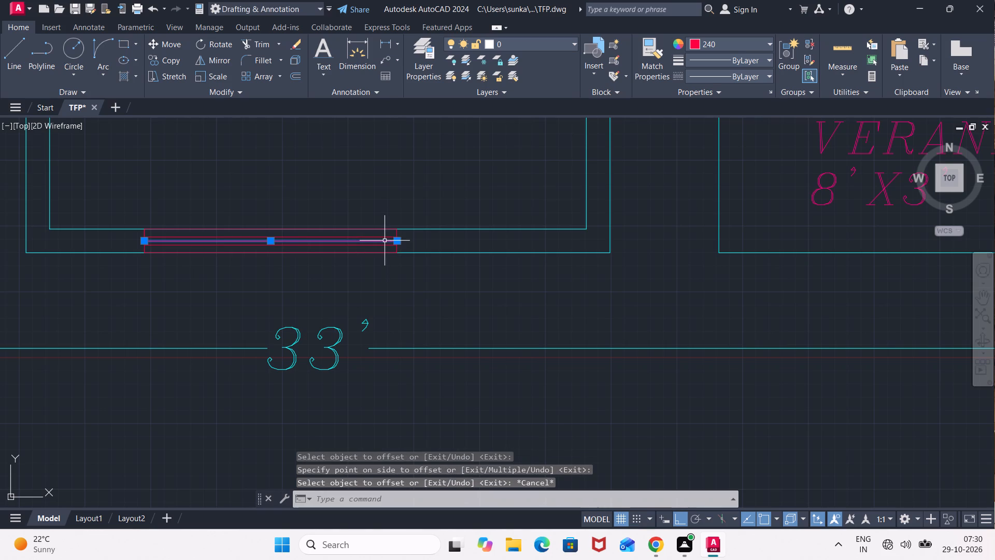
{"action": "key", "text": "Delete"}
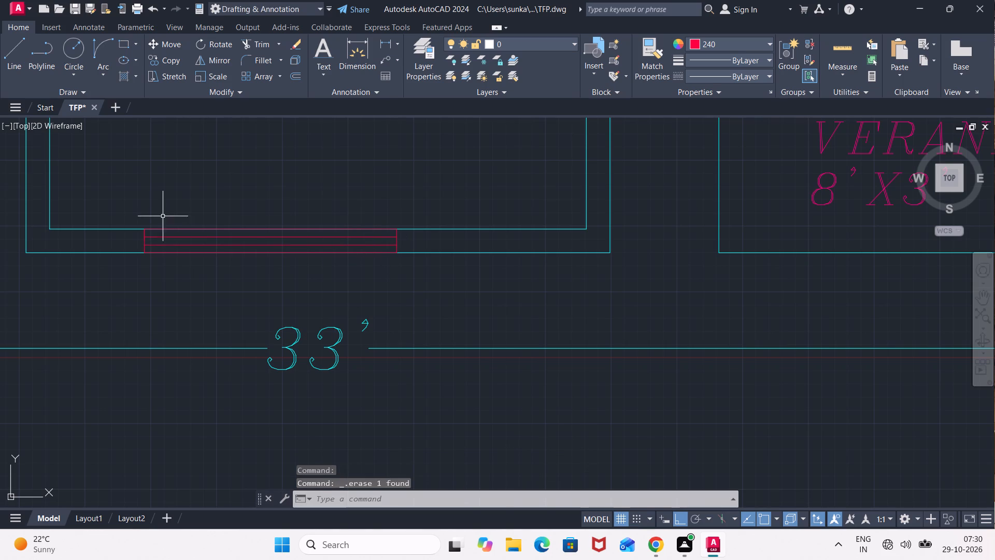
Move the whole staircase window horizontally along its wall to roughly the middle of the wall.
{"action": "left_click", "coordinate": [138, 216]}
{"action": "left_click", "coordinate": [506, 272]}
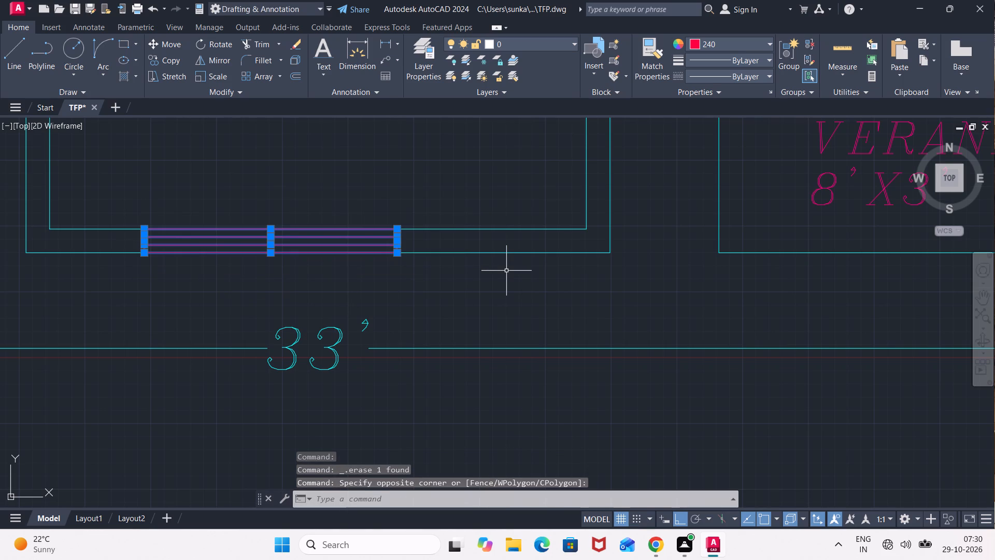
{"action": "key", "text": "m"}
{"action": "key", "text": "Return"}
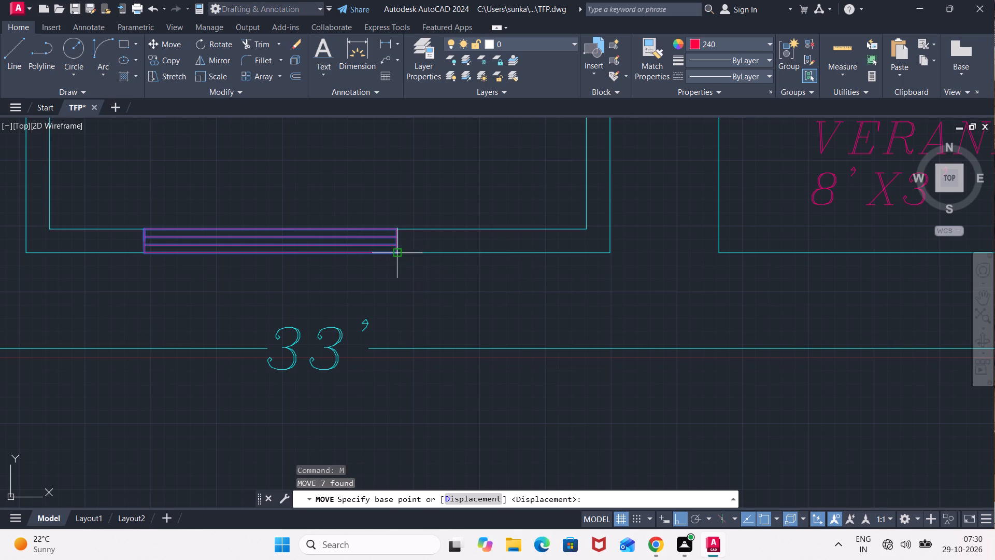
{"action": "left_click", "coordinate": [400, 255]}
{"action": "left_click", "coordinate": [438, 256]}
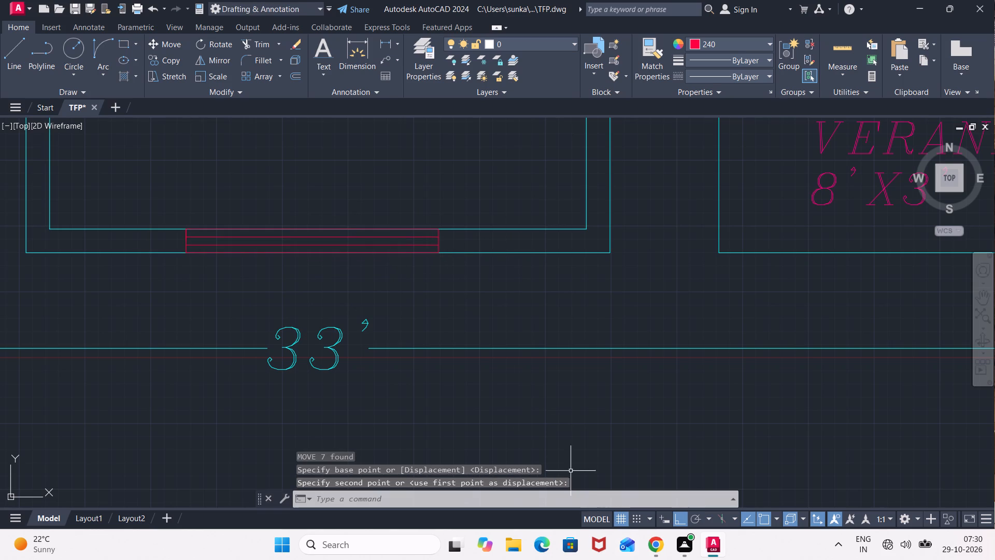
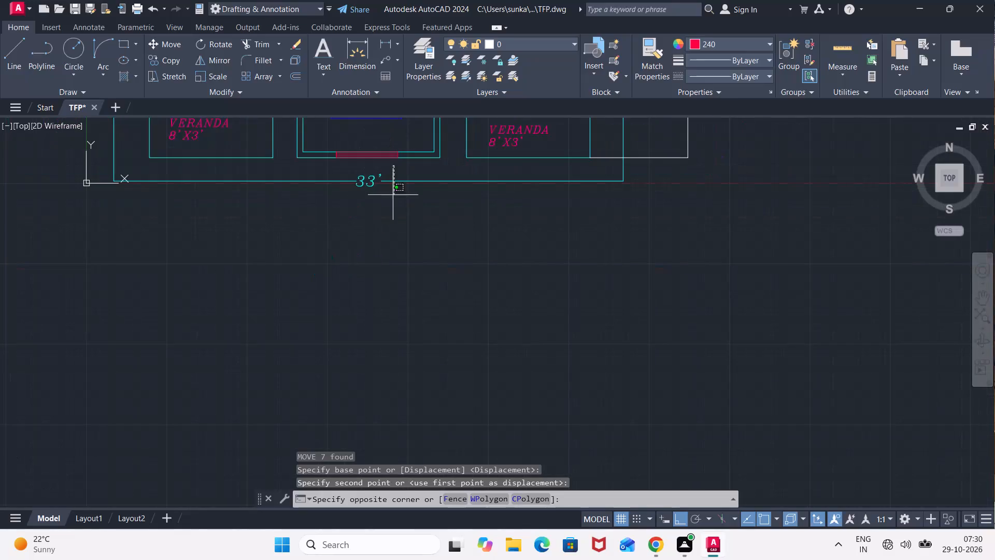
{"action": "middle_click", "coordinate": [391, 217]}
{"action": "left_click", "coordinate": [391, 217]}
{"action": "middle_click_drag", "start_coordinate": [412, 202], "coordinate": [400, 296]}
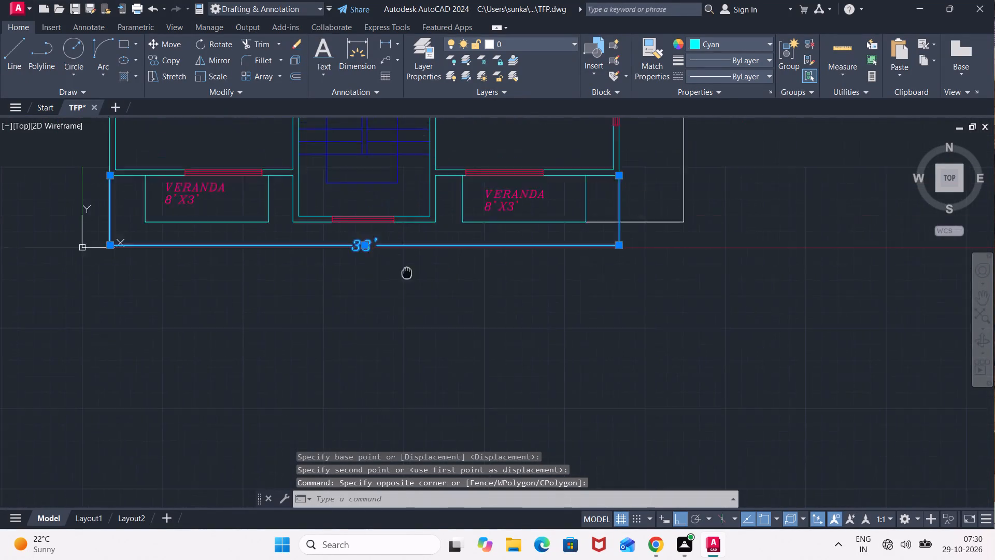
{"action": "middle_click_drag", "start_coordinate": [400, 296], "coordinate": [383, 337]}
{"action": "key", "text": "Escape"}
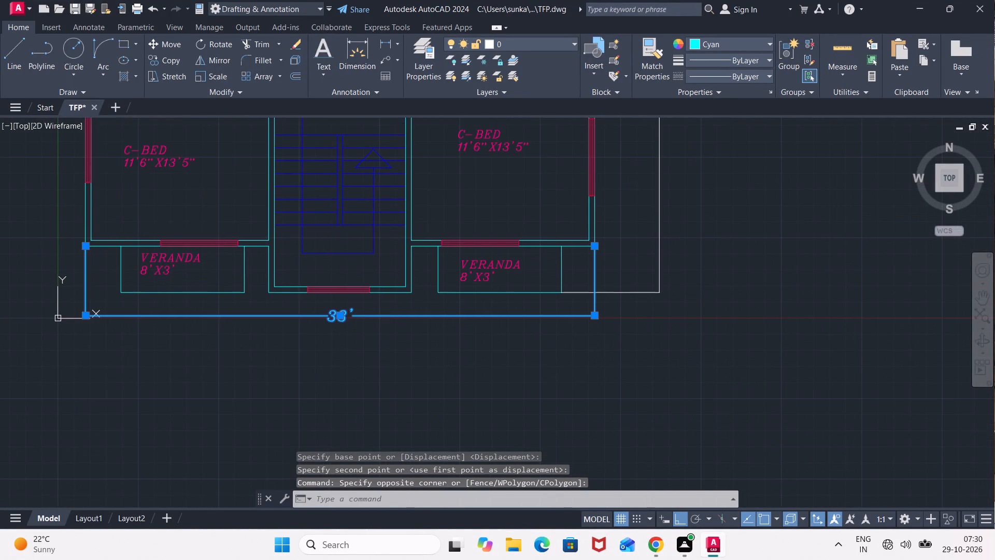
Hatch the walls around the two C-BED rooms and the stair with a solid fill in colour 241,235,31.
{"action": "left_click", "coordinate": [122, 78]}
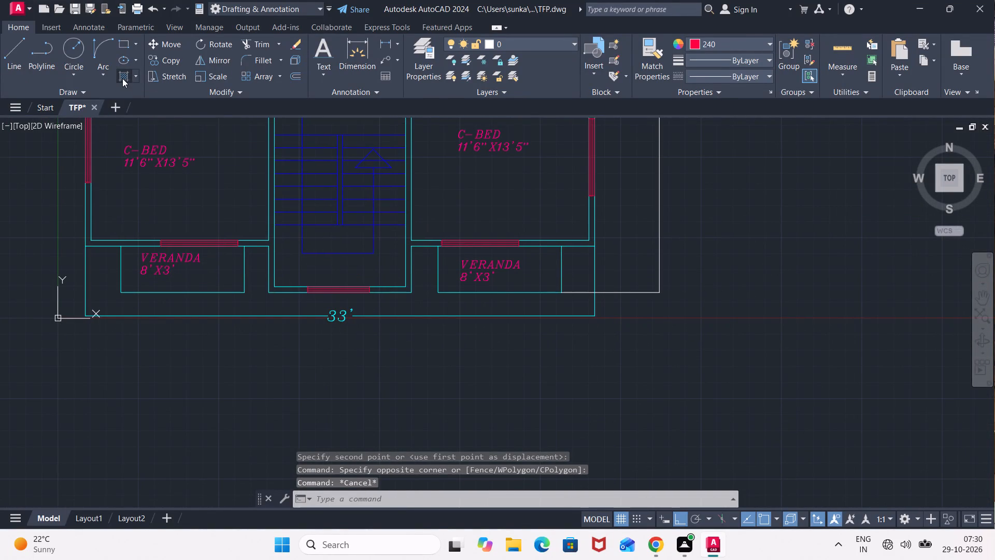
{"action": "left_click", "coordinate": [342, 41]}
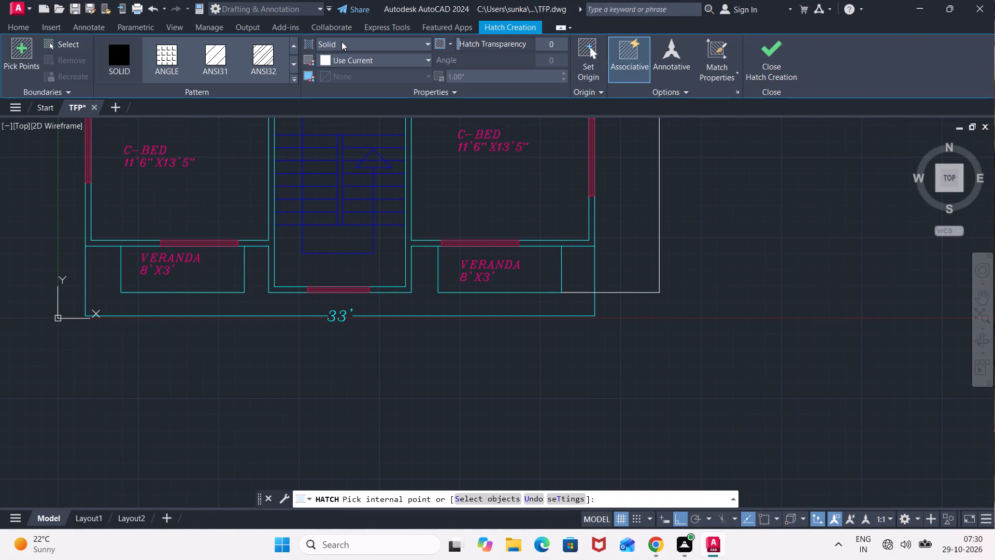
{"action": "left_click", "coordinate": [338, 61]}
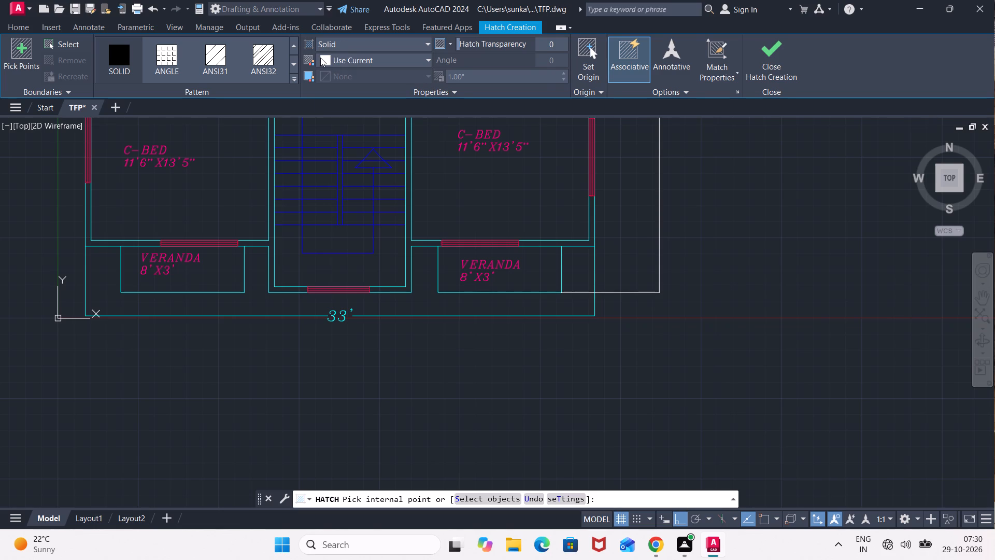
{"action": "left_click", "coordinate": [325, 55]}
{"action": "left_click", "coordinate": [334, 128]}
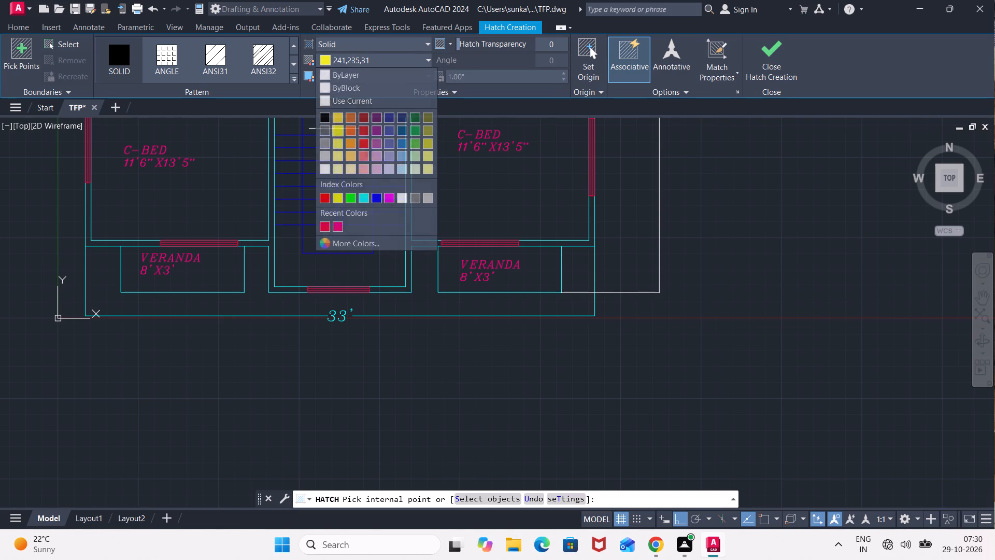
{"action": "scroll", "coordinate": [143, 249], "scroll_direction": "up", "scroll_amount": 3}
{"action": "left_click", "coordinate": [132, 227]}
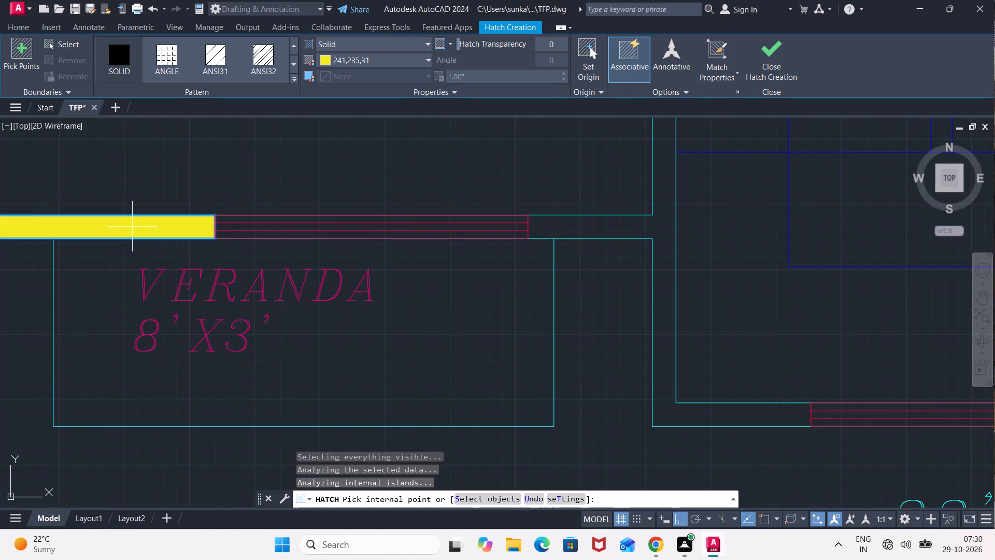
{"action": "scroll", "coordinate": [129, 229], "scroll_direction": "down", "scroll_amount": 3}
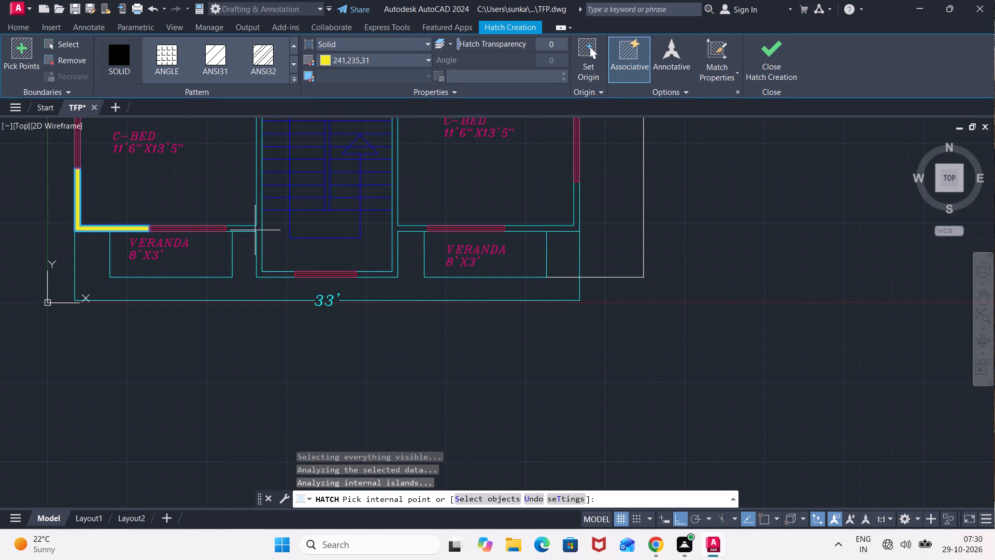
{"action": "left_click", "coordinate": [255, 230]}
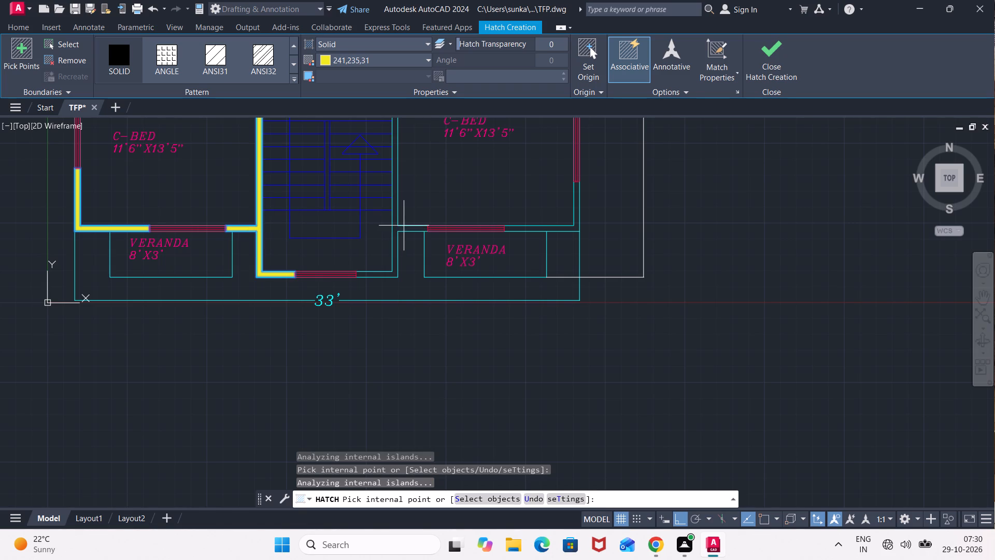
{"action": "left_click", "coordinate": [410, 229]}
{"action": "left_click", "coordinate": [539, 228]}
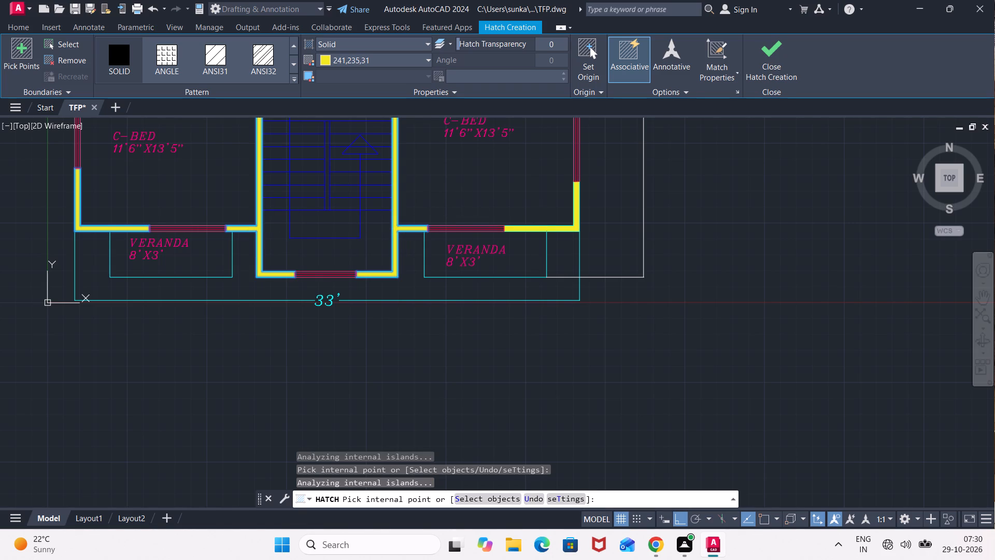
Add the walls of the eastern toilet and kitchen and the wall between the two dining rooms to the solid hatch.
{"action": "middle_click_drag", "start_coordinate": [511, 170], "coordinate": [403, 445]}
{"action": "scroll", "coordinate": [459, 328], "scroll_direction": "up", "scroll_amount": 2}
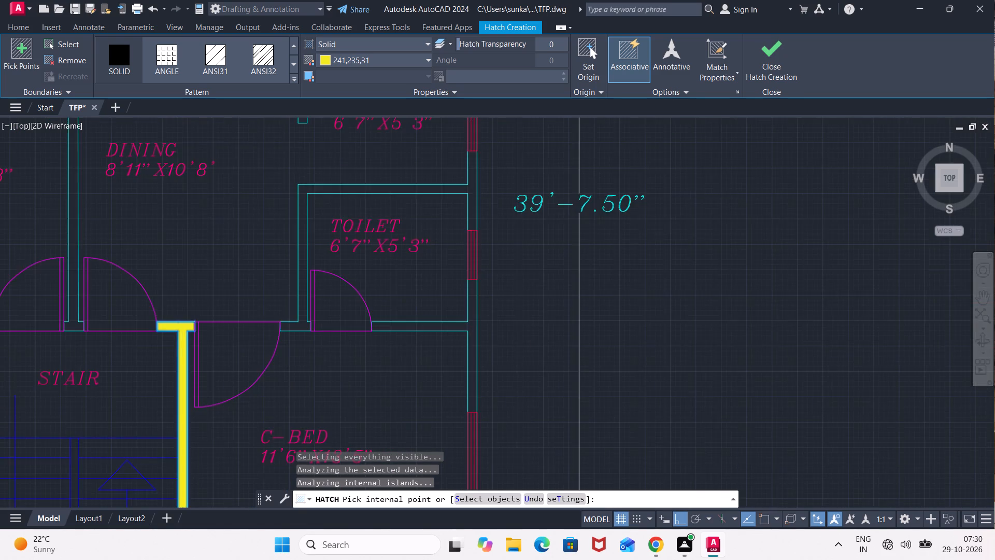
{"action": "left_click", "coordinate": [459, 327]}
{"action": "left_click", "coordinate": [207, 265]}
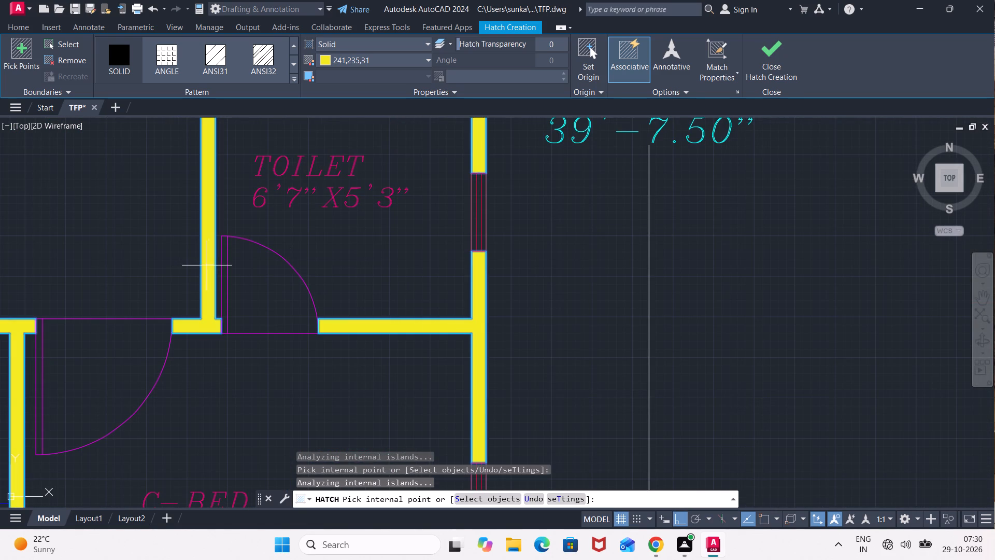
{"action": "middle_click_drag", "start_coordinate": [399, 213], "coordinate": [398, 433]}
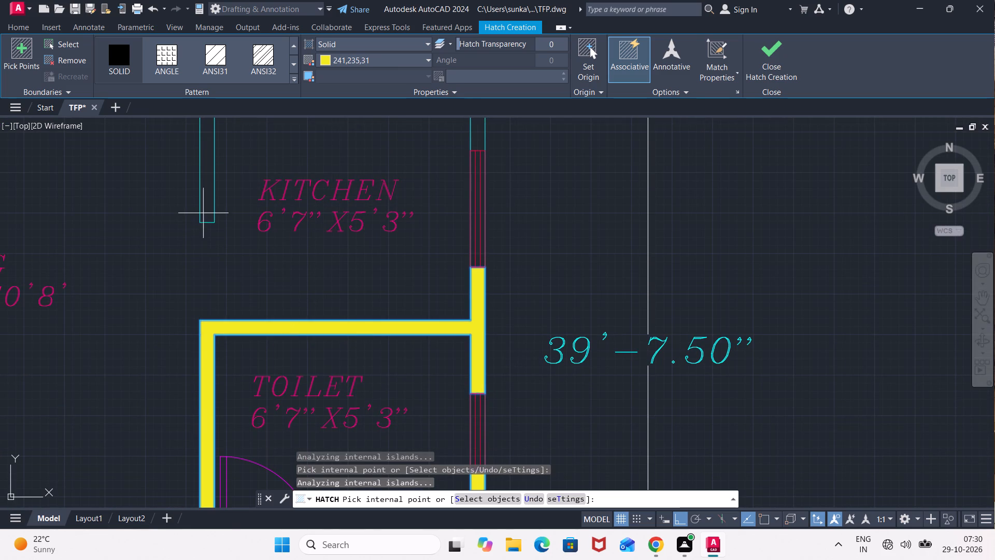
{"action": "left_click", "coordinate": [206, 206]}
{"action": "scroll", "coordinate": [211, 201], "scroll_direction": "down", "scroll_amount": 2}
{"action": "middle_click_drag", "start_coordinate": [187, 216], "coordinate": [405, 227]}
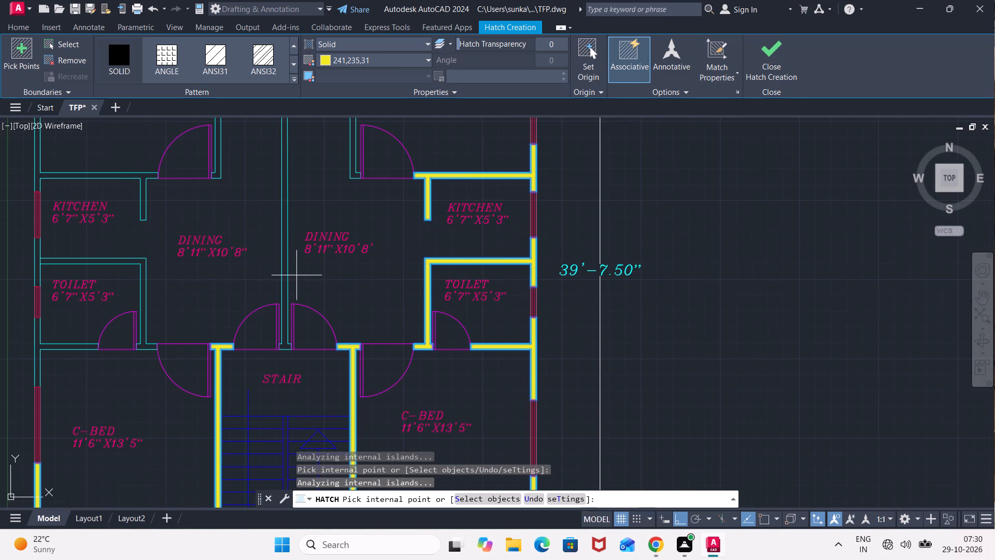
{"action": "scroll", "coordinate": [282, 285], "scroll_direction": "up", "scroll_amount": 1}
{"action": "left_click", "coordinate": [285, 286]}
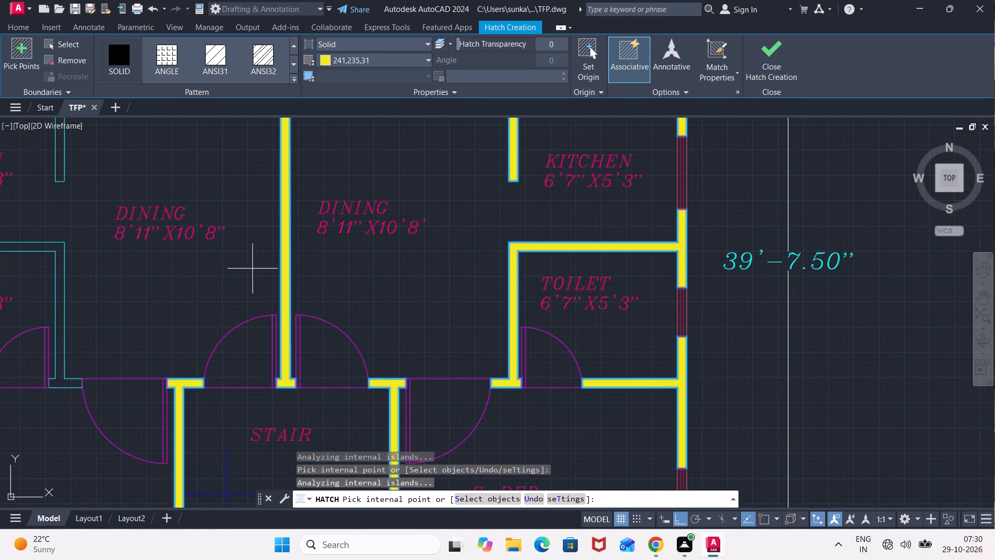
Add the walls of the western toilet and kitchen, including the outer wall and the M-BED partition, to the solid hatch.
{"action": "middle_click", "coordinate": [414, 254]}
{"action": "middle_click_drag", "start_coordinate": [193, 264], "coordinate": [497, 267]}
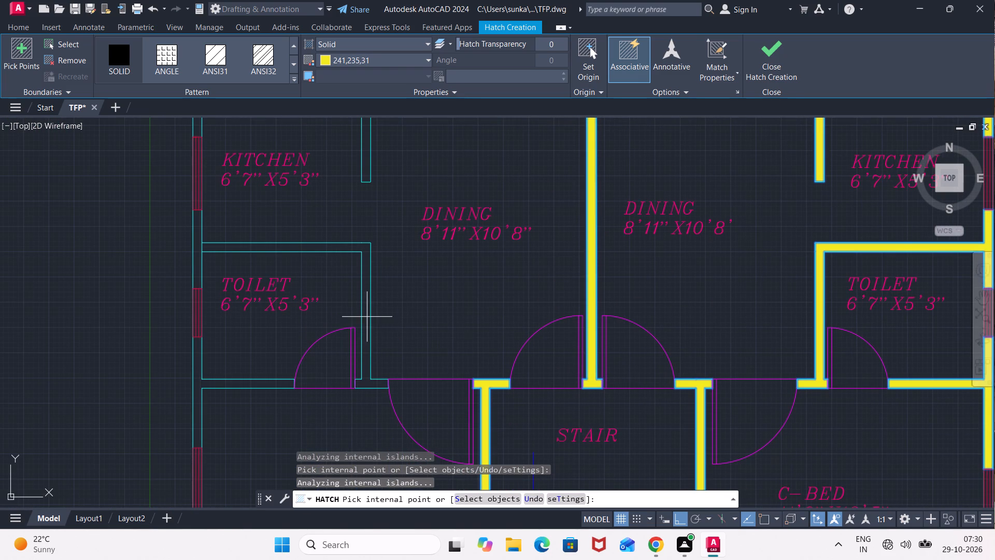
{"action": "left_click", "coordinate": [366, 316]}
{"action": "left_click", "coordinate": [196, 381]}
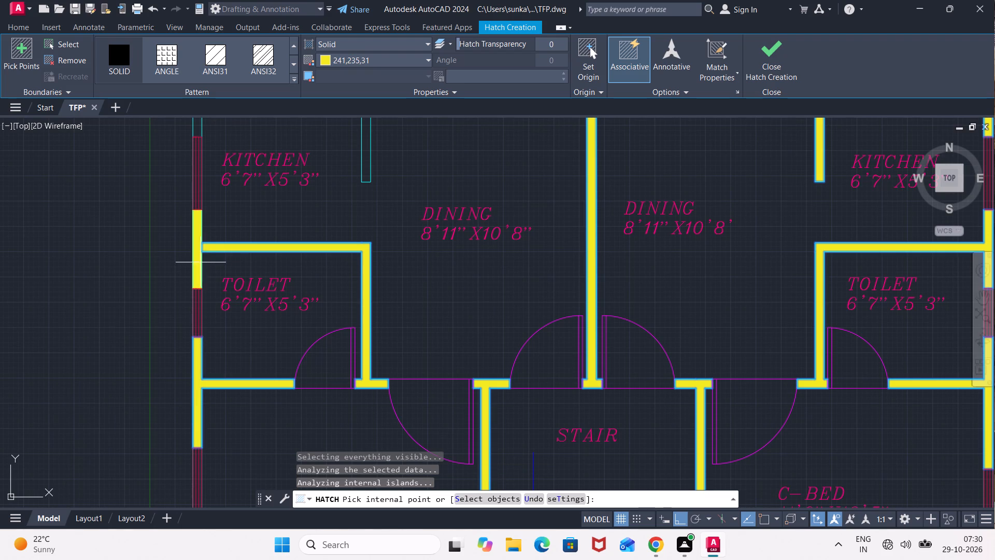
{"action": "left_click", "coordinate": [201, 261]}
{"action": "middle_click_drag", "start_coordinate": [250, 217], "coordinate": [273, 314]}
{"action": "left_click", "coordinate": [380, 206]}
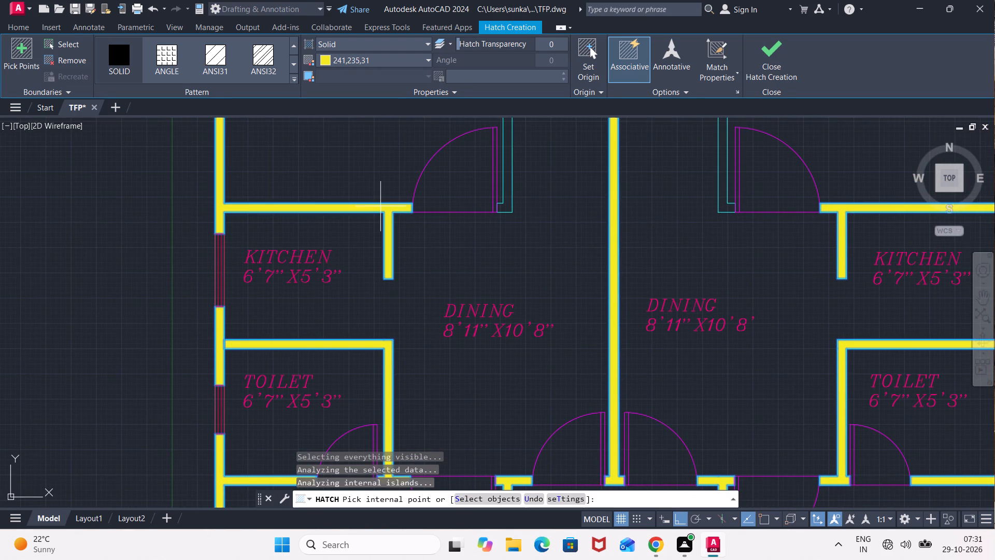
Fill the remaining walls around the M-BED rooms and the 4'X7' toilets, and finish the hatch.
{"action": "middle_click_drag", "start_coordinate": [376, 207], "coordinate": [390, 400]}
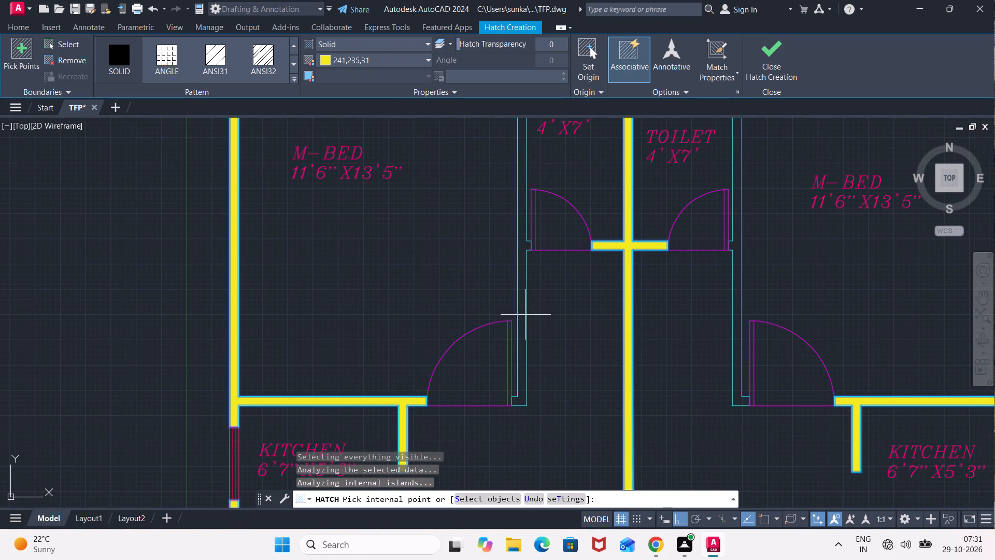
{"action": "left_click", "coordinate": [524, 316]}
{"action": "middle_click_drag", "start_coordinate": [524, 263], "coordinate": [498, 402]}
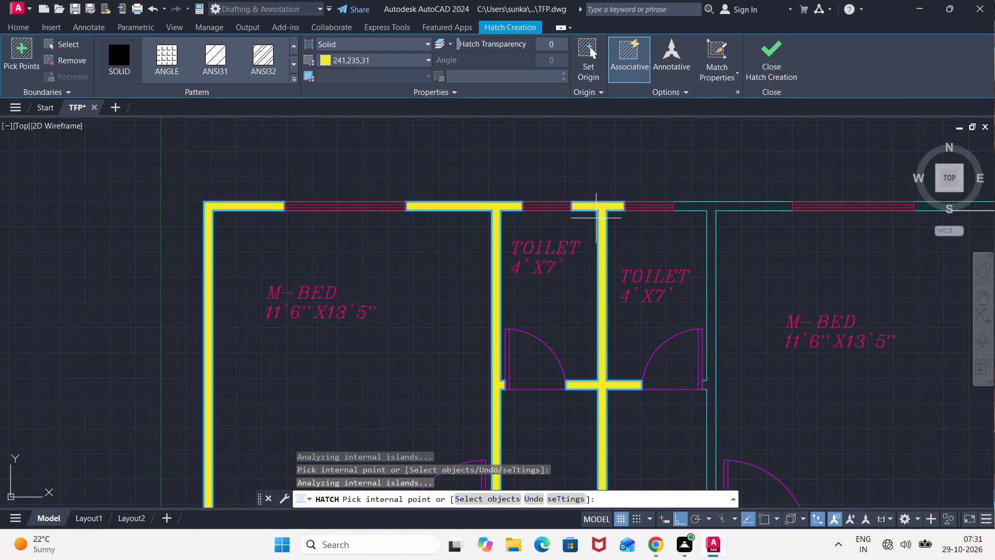
{"action": "middle_click_drag", "start_coordinate": [605, 219], "coordinate": [273, 206]}
{"action": "left_click", "coordinate": [397, 194]}
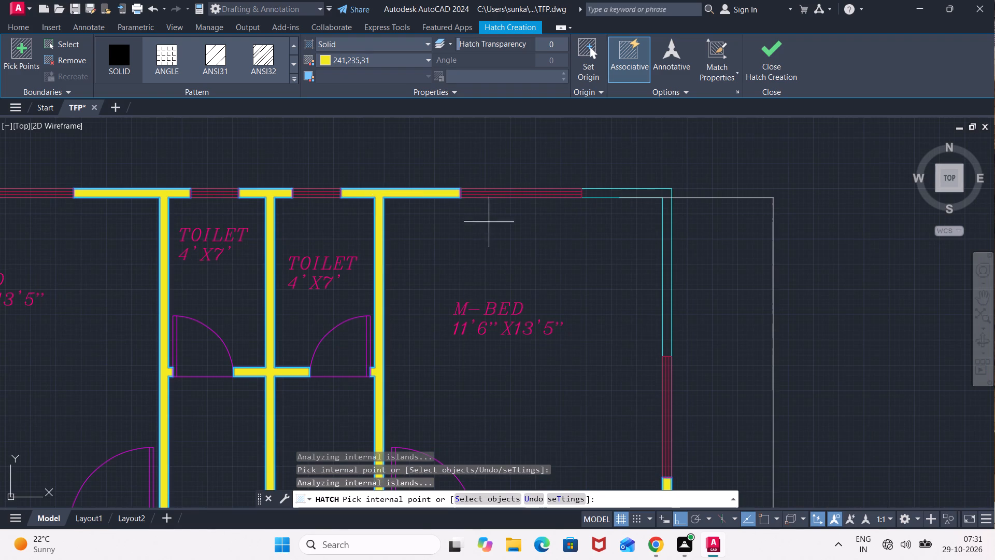
{"action": "middle_click_drag", "start_coordinate": [494, 231], "coordinate": [281, 236]}
{"action": "left_click", "coordinate": [435, 197]}
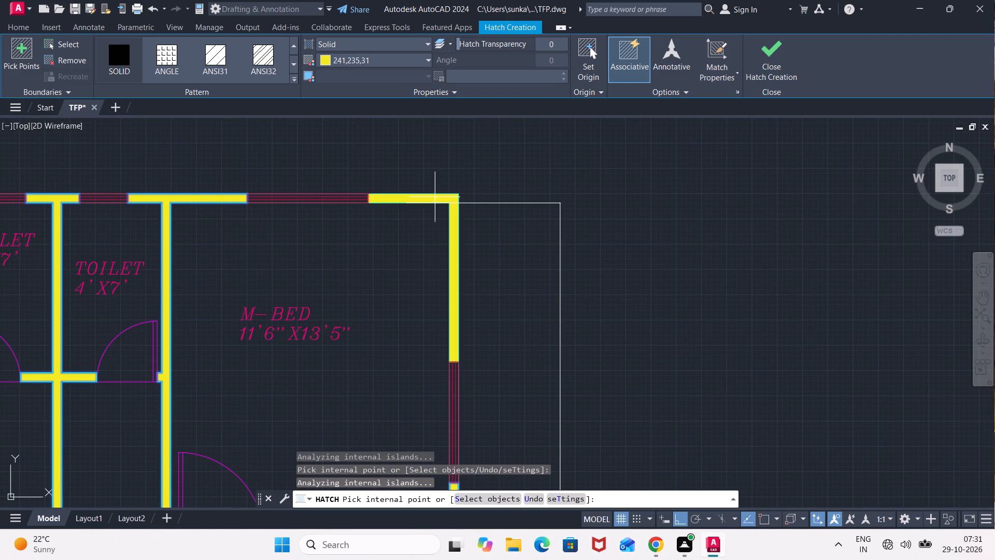
{"action": "scroll", "coordinate": [401, 293], "scroll_direction": "down", "scroll_amount": 3}
{"action": "middle_click_drag", "start_coordinate": [396, 321], "coordinate": [434, 210]}
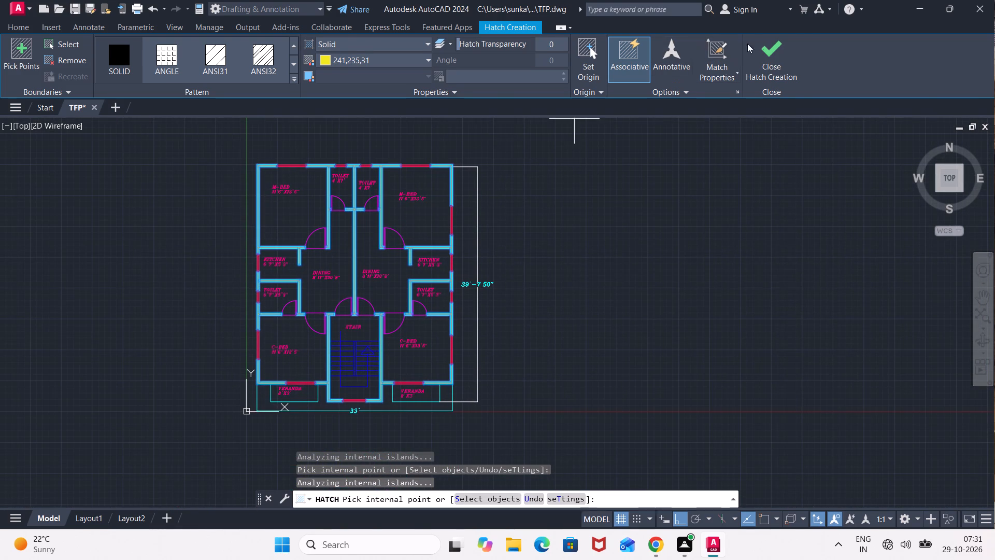
{"action": "left_click", "coordinate": [766, 59]}
Run OVERKILL on the whole floor plan with the default comparison settings to delete duplicate objects.
{"action": "scroll", "coordinate": [422, 337], "scroll_direction": "up", "scroll_amount": 2}
{"action": "middle_click_drag", "start_coordinate": [396, 359], "coordinate": [451, 280]}
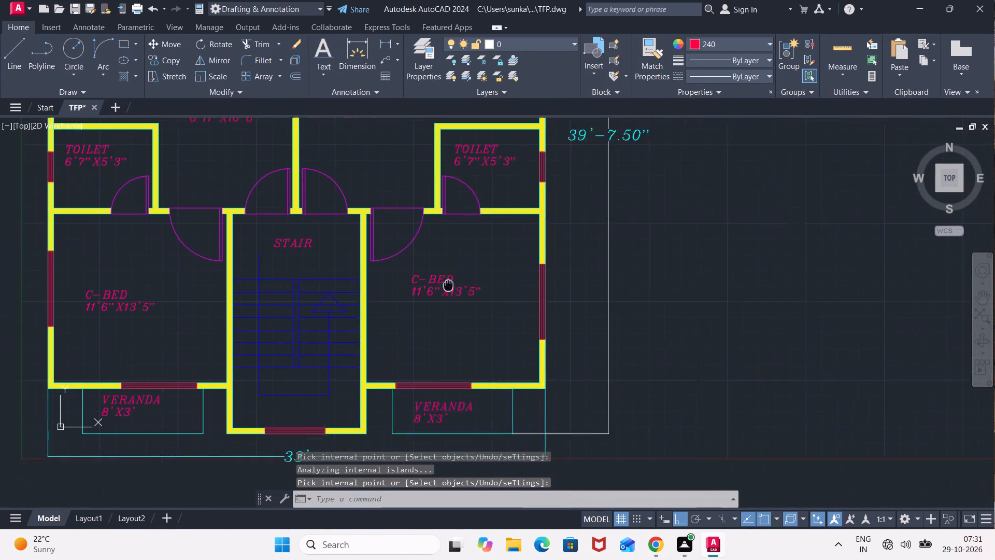
{"action": "middle_click_drag", "start_coordinate": [451, 280], "coordinate": [510, 257]}
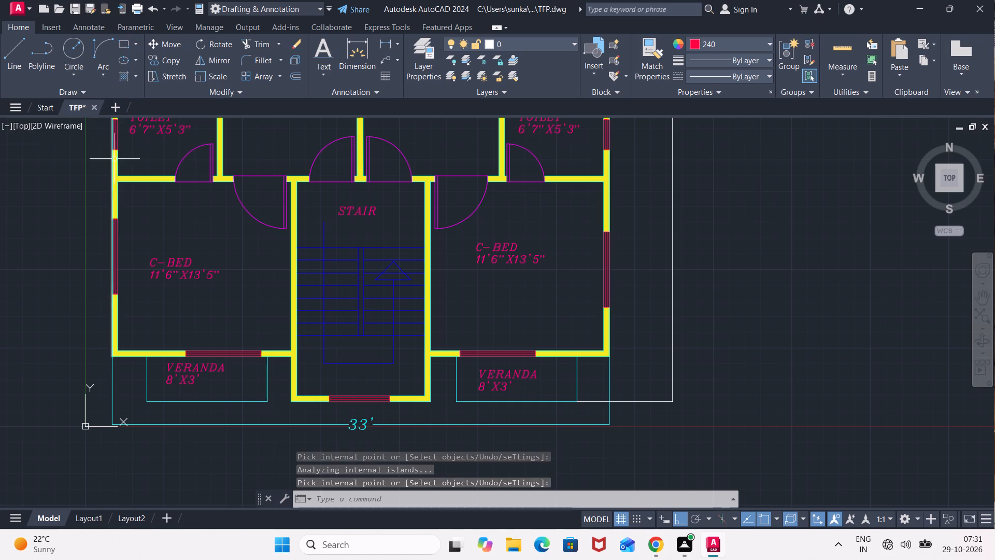
{"action": "middle_click_drag", "start_coordinate": [136, 159], "coordinate": [157, 427]}
{"action": "scroll", "coordinate": [151, 426], "scroll_direction": "down", "scroll_amount": 3}
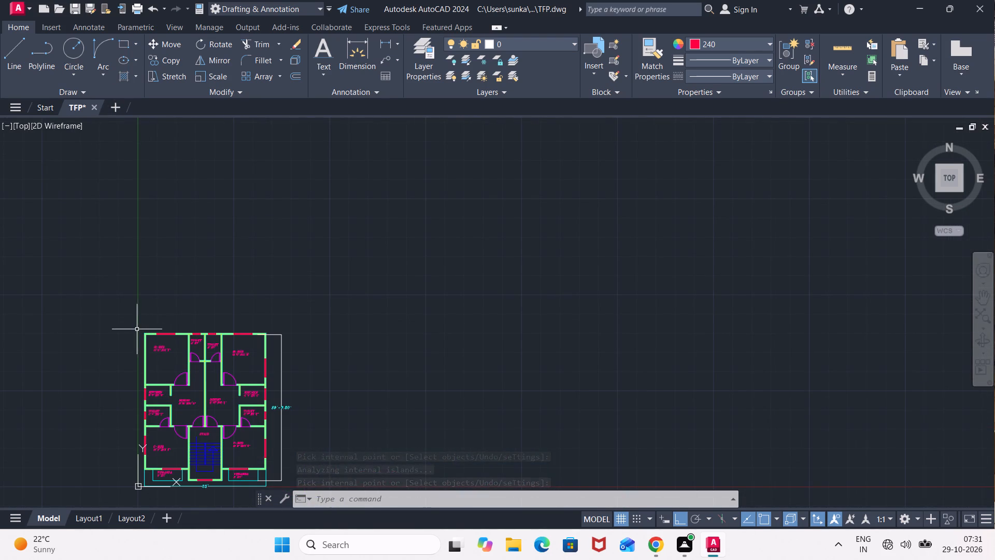
{"action": "left_click", "coordinate": [137, 329]}
{"action": "middle_click_drag", "start_coordinate": [194, 395], "coordinate": [223, 223]}
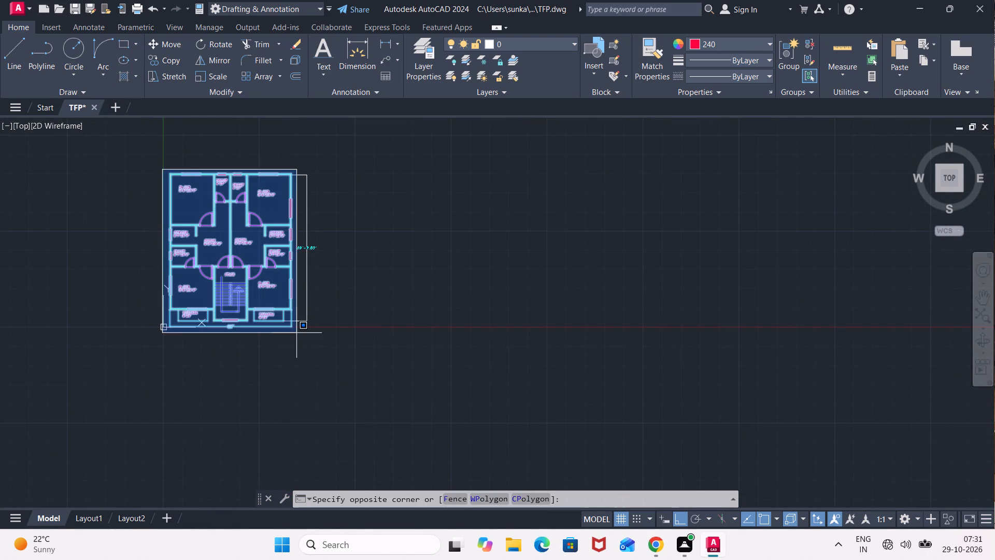
{"action": "left_click", "coordinate": [303, 334]}
{"action": "type", "text": "OVERKILL"}
{"action": "key", "text": "Return"}
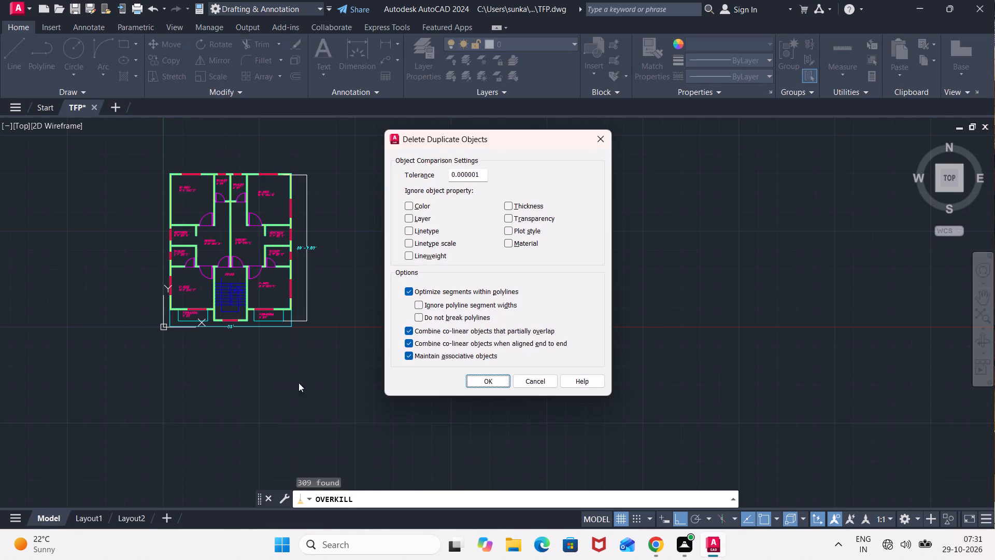
{"action": "left_click", "coordinate": [478, 375]}
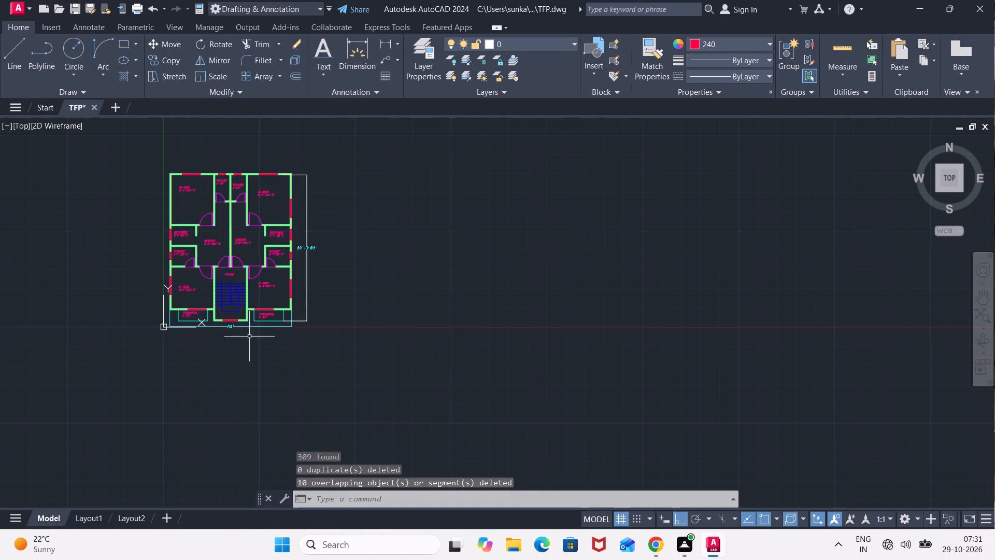
Move the UCS origin away from the floor plan, first west of it and then further south.
{"action": "scroll", "coordinate": [11, 258], "scroll_direction": "up", "scroll_amount": 3}
{"action": "scroll", "coordinate": [451, 392], "scroll_direction": "down", "scroll_amount": 2}
{"action": "middle_click_drag", "start_coordinate": [393, 412], "coordinate": [318, 341]}
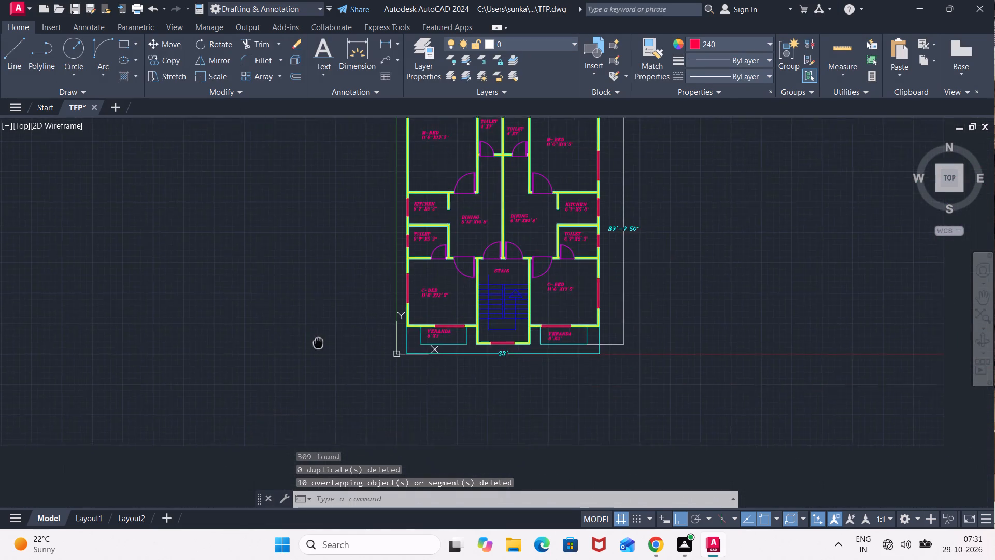
{"action": "middle_click_drag", "start_coordinate": [318, 341], "coordinate": [234, 228]}
{"action": "left_click", "coordinate": [312, 234]}
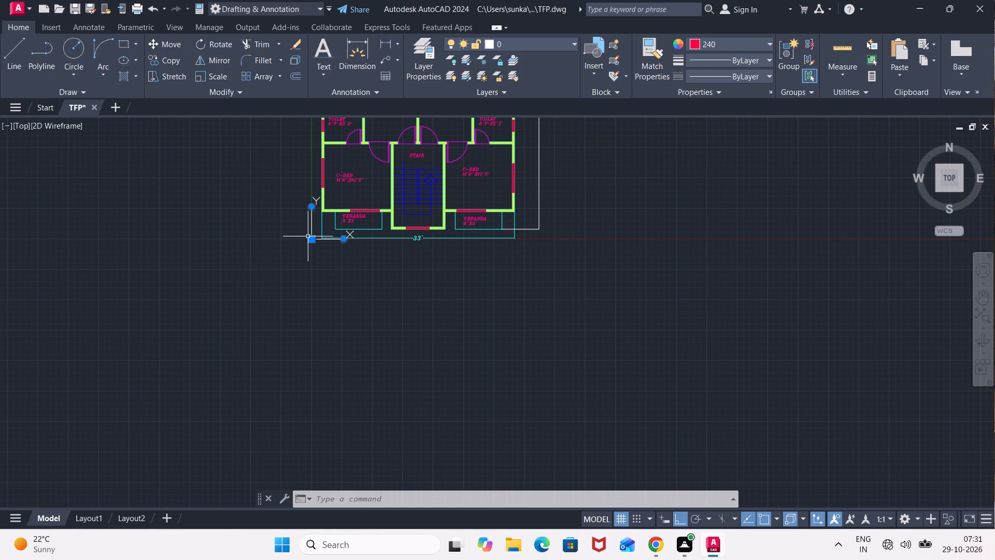
{"action": "left_click", "coordinate": [308, 236]}
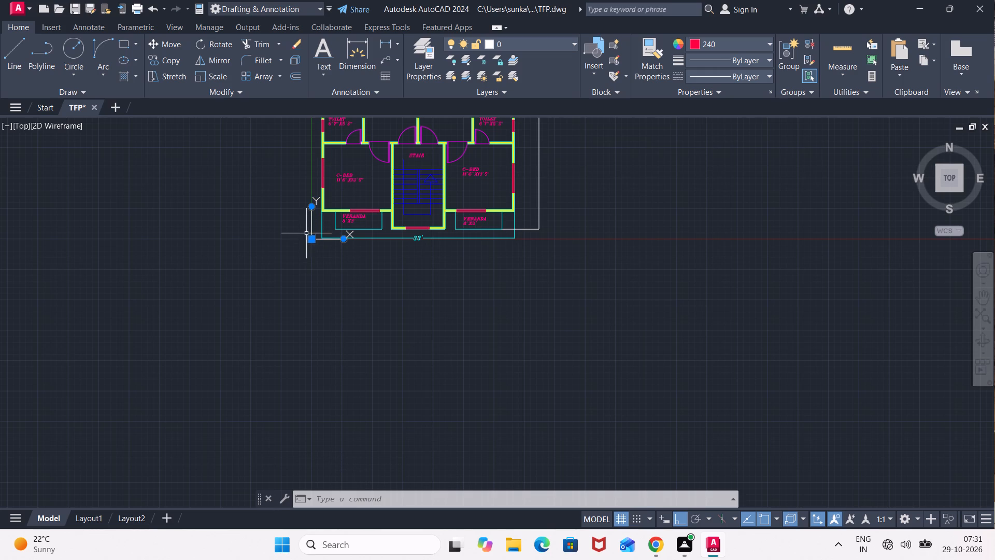
{"action": "left_click", "coordinate": [309, 239]}
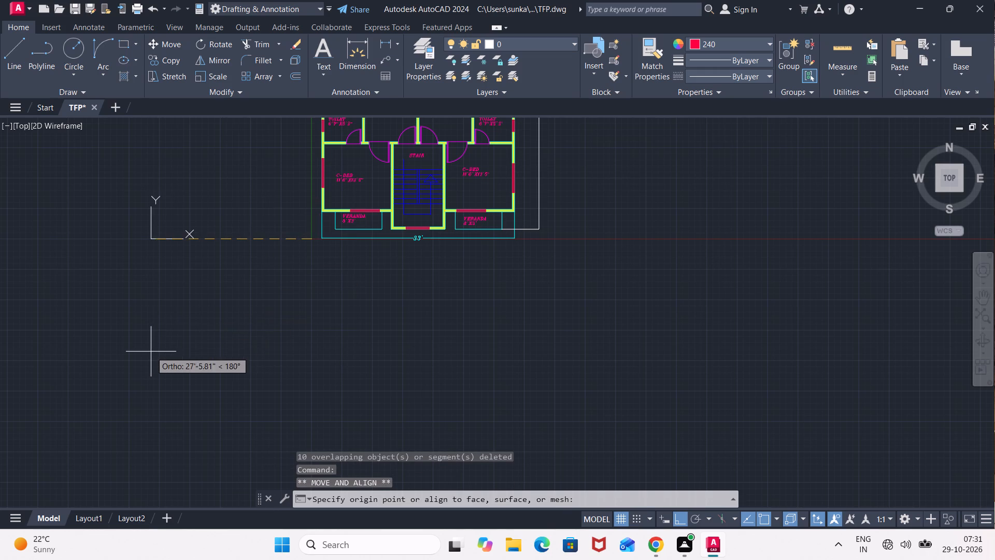
{"action": "left_click", "coordinate": [89, 347]}
{"action": "middle_click_drag", "start_coordinate": [325, 226], "coordinate": [319, 299]}
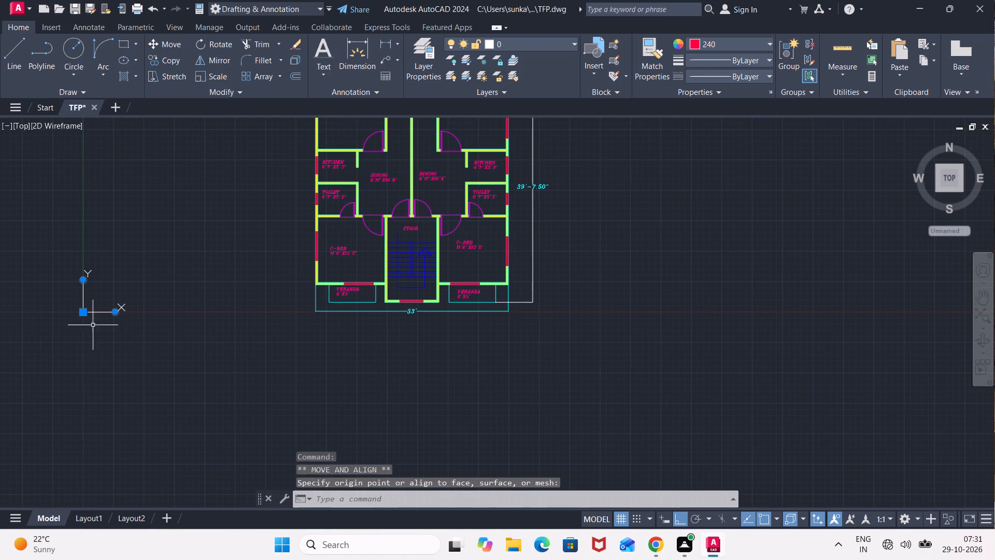
{"action": "left_click", "coordinate": [85, 312]}
{"action": "left_click", "coordinate": [80, 456]}
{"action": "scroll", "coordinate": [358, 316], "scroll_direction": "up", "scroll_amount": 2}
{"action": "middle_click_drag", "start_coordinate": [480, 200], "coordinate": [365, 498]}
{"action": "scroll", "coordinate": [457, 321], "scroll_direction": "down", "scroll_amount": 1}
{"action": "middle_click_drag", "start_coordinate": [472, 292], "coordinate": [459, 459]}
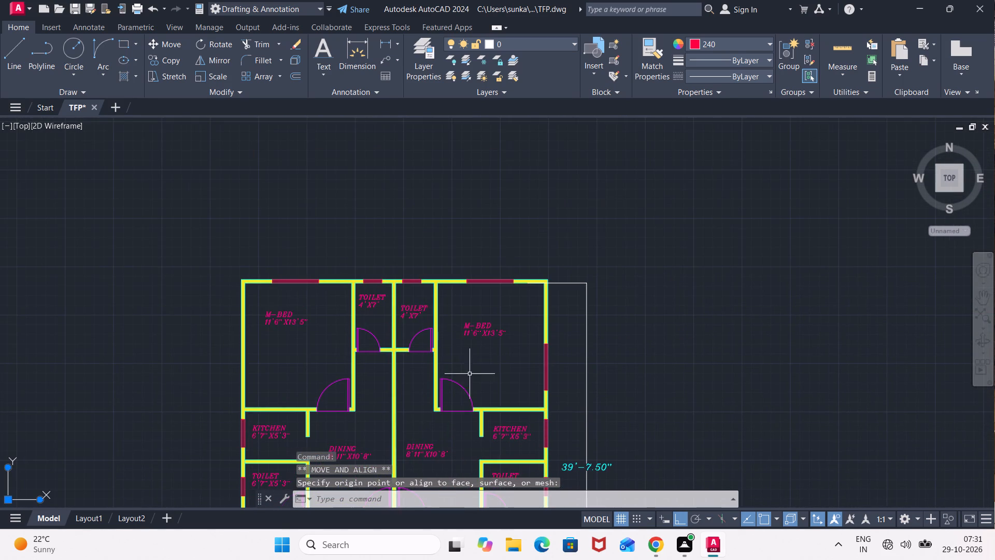
Draw a rectangle 4.5' long and 6.25' wide in the empty area east of the floor plan.
{"action": "middle_click_drag", "start_coordinate": [358, 221], "coordinate": [364, 104]}
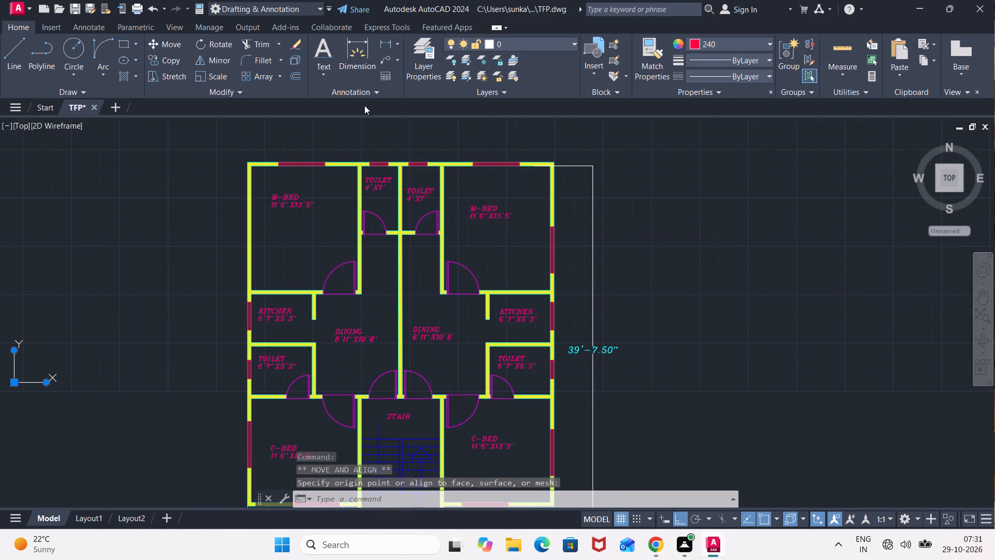
{"action": "key", "text": "Escape"}
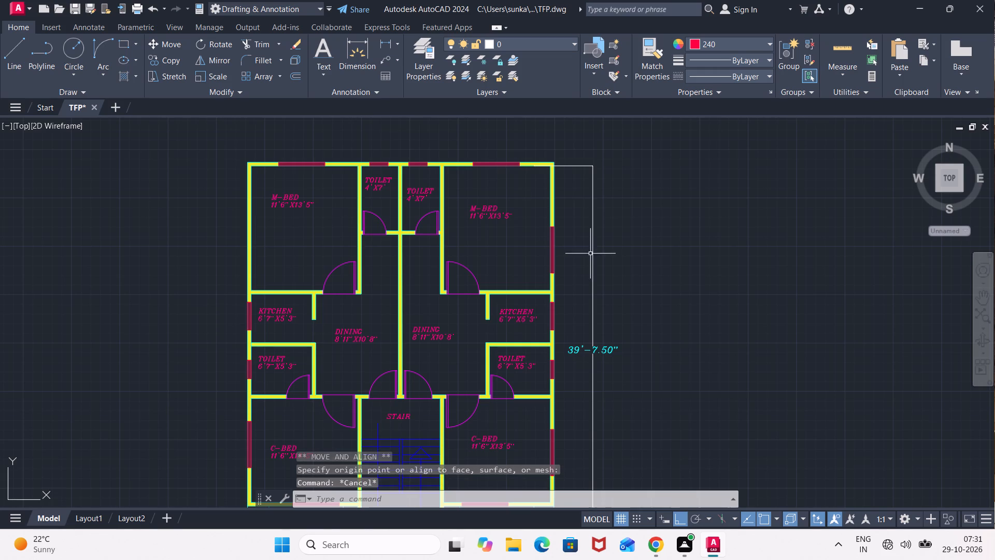
{"action": "middle_click_drag", "start_coordinate": [594, 254], "coordinate": [403, 203]}
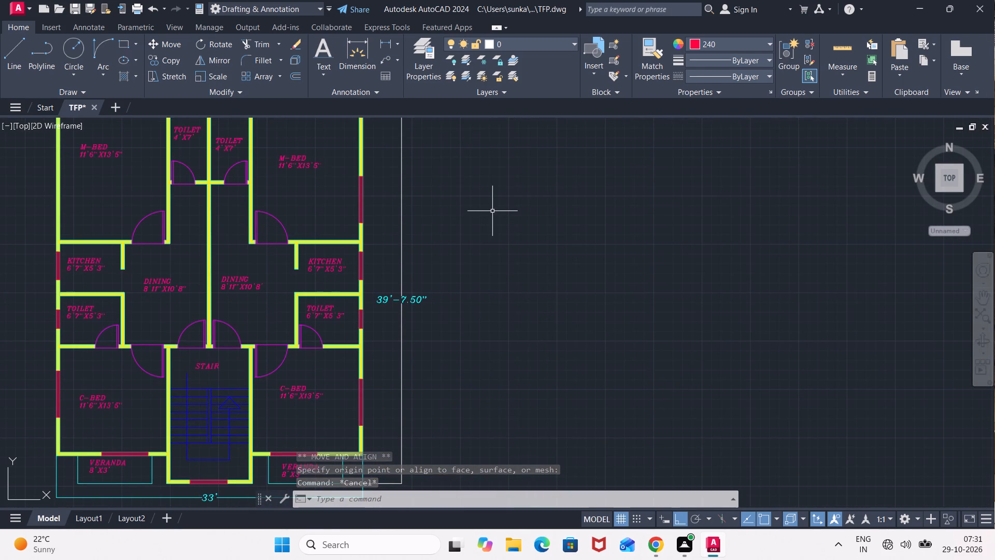
{"action": "type", "text": "REC"}
{"action": "key", "text": "Return"}
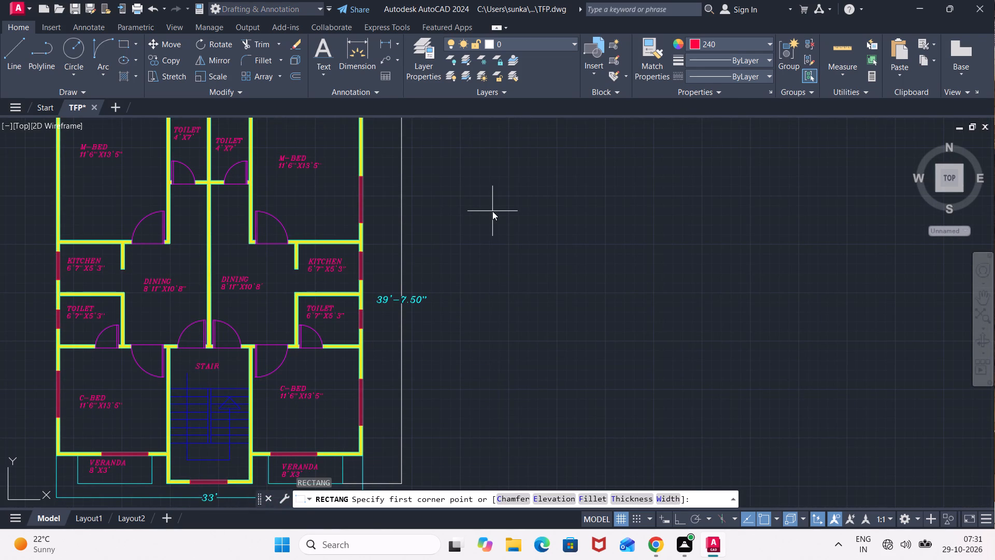
{"action": "left_click", "coordinate": [464, 202]}
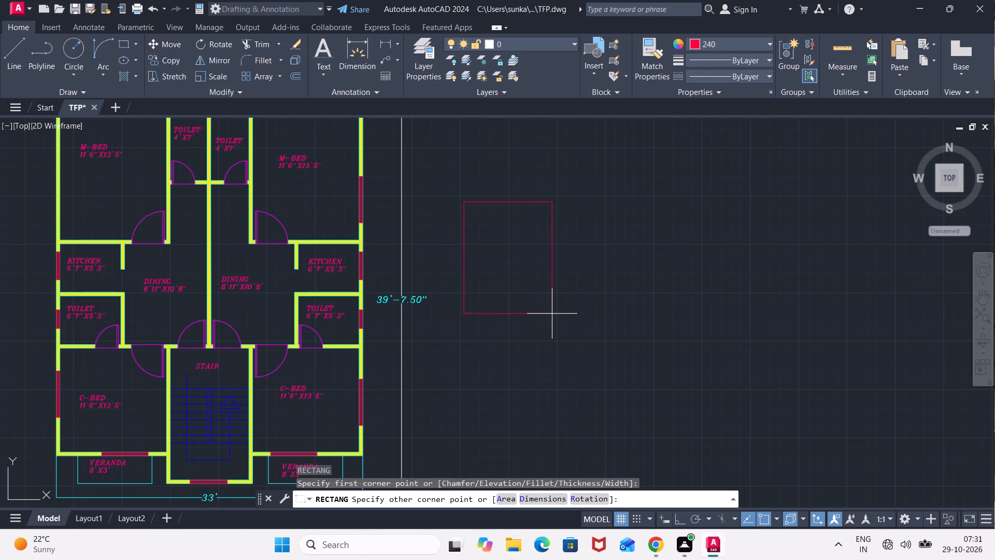
{"action": "left_click", "coordinate": [537, 497]}
{"action": "type", "text": "4."}
{"action": "type", "text": "5'"}
{"action": "key", "text": "Return"}
{"action": "type", "text": "6."}
{"action": "type", "text": "25"}
{"action": "key", "text": "apostrophe"}
{"action": "key", "text": "Return"}
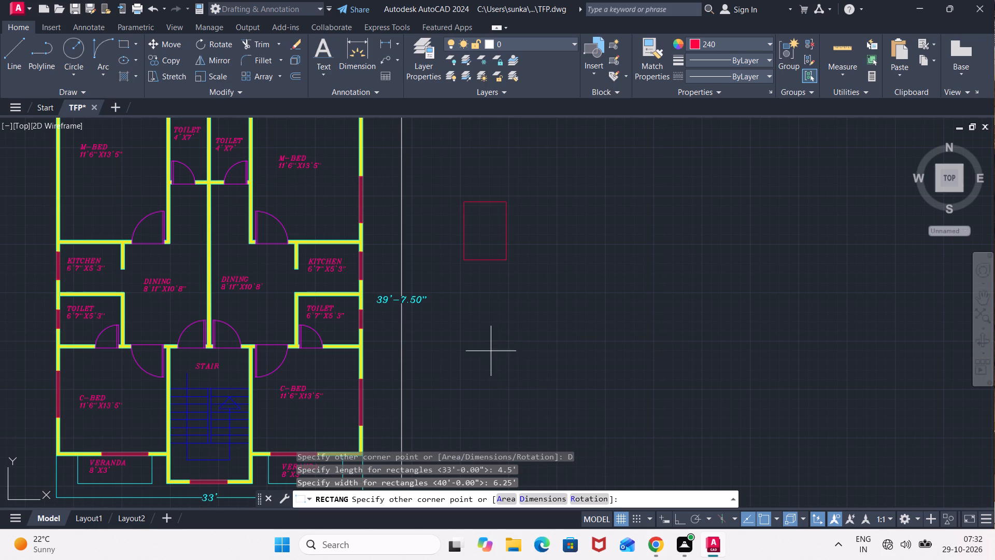
{"action": "left_click", "coordinate": [491, 254]}
Offset the new rectangle 1" inward to form a double outline.
{"action": "scroll", "coordinate": [475, 213], "scroll_direction": "up", "scroll_amount": 2}
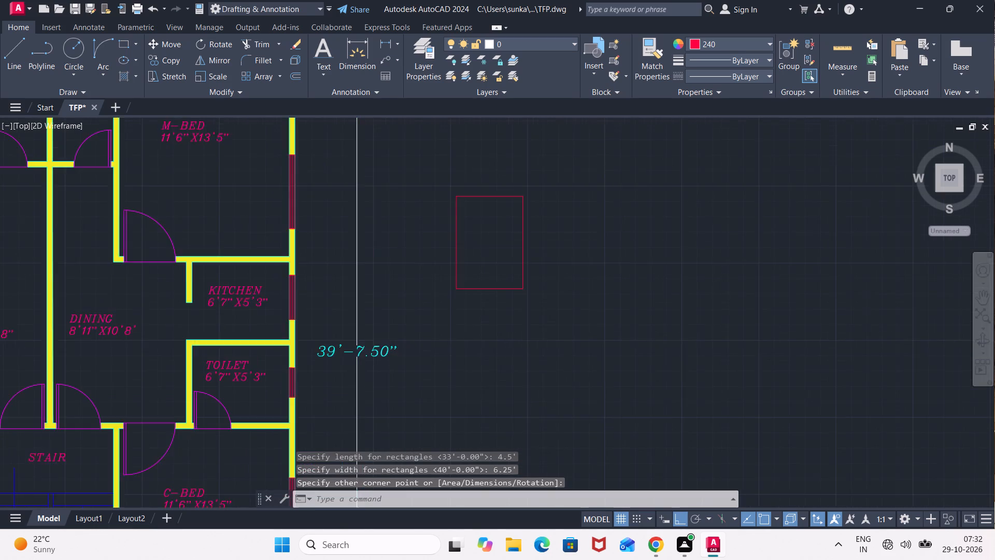
{"action": "key", "text": "o"}
{"action": "key", "text": "Return"}
{"action": "type", "text": "1\""}
{"action": "key", "text": "Return"}
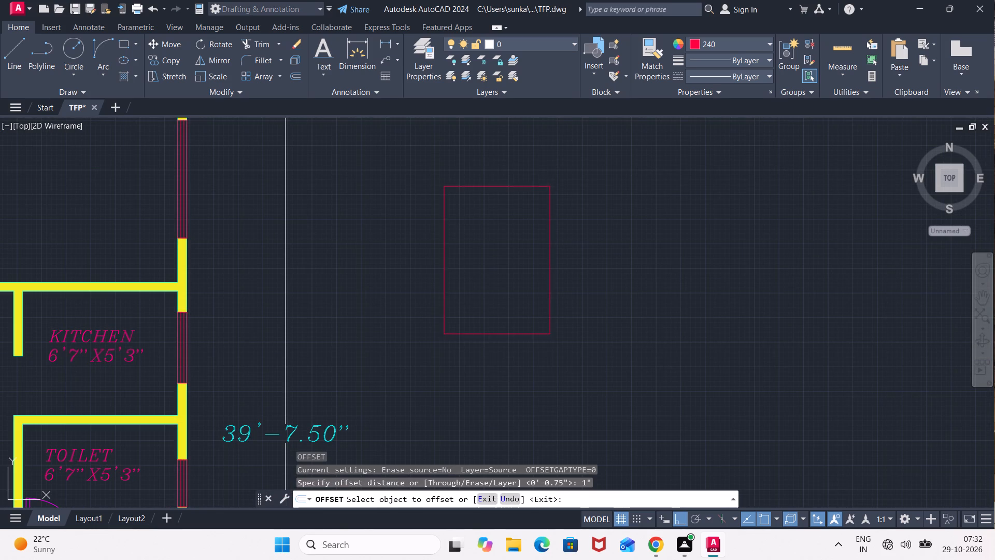
{"action": "left_click", "coordinate": [444, 238]}
{"action": "left_click", "coordinate": [470, 220]}
{"action": "key", "text": "Escape"}
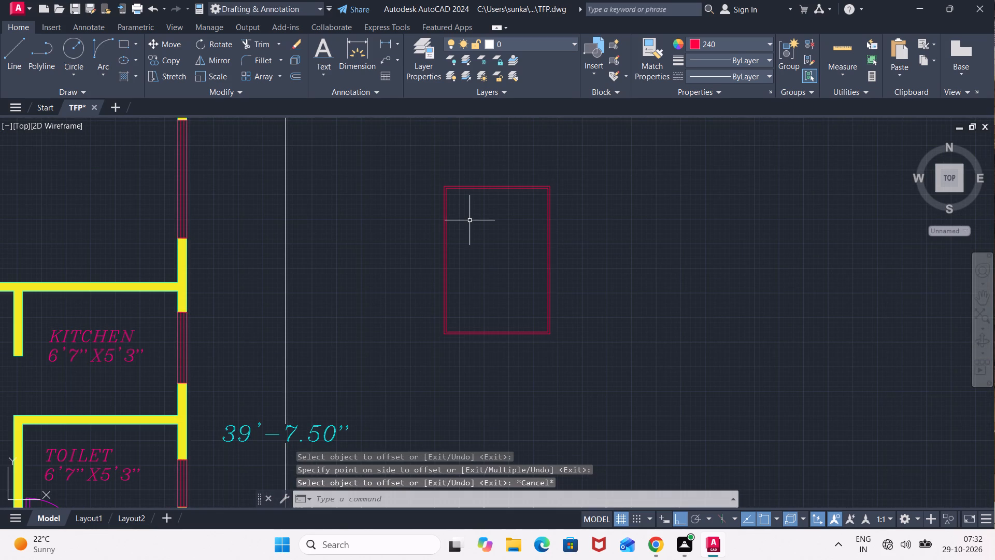
Draw a horizontal line across the upper part of the inner rectangle, from its west edge to its east edge.
{"action": "key", "text": "l"}
{"action": "key", "text": "Return"}
{"action": "scroll", "coordinate": [470, 223], "scroll_direction": "up", "scroll_amount": 2}
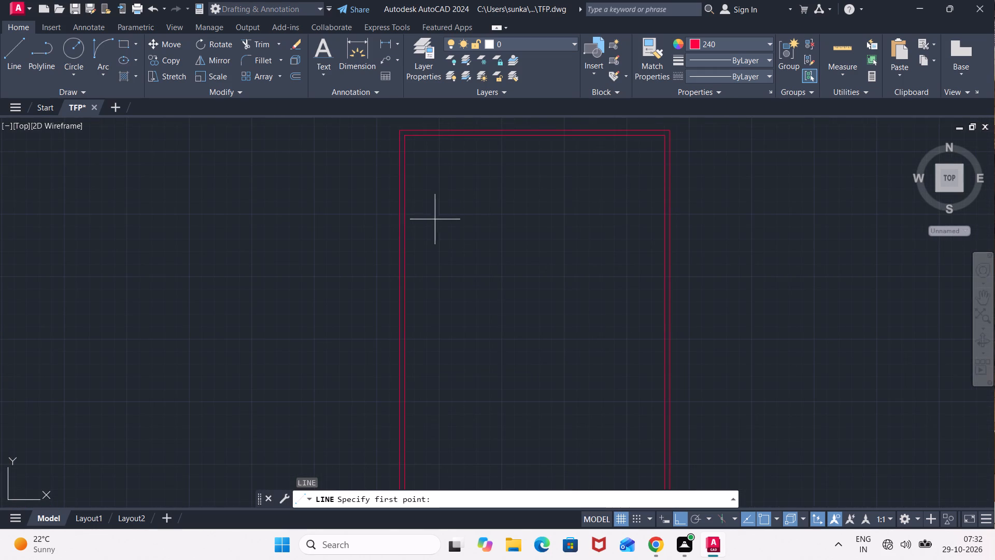
{"action": "left_click", "coordinate": [405, 228]}
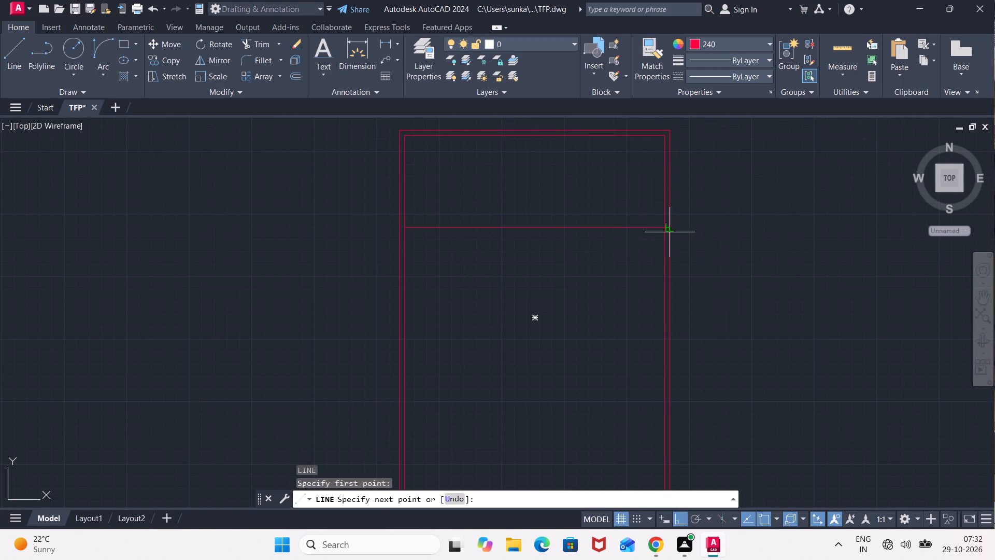
{"action": "left_click", "coordinate": [666, 230]}
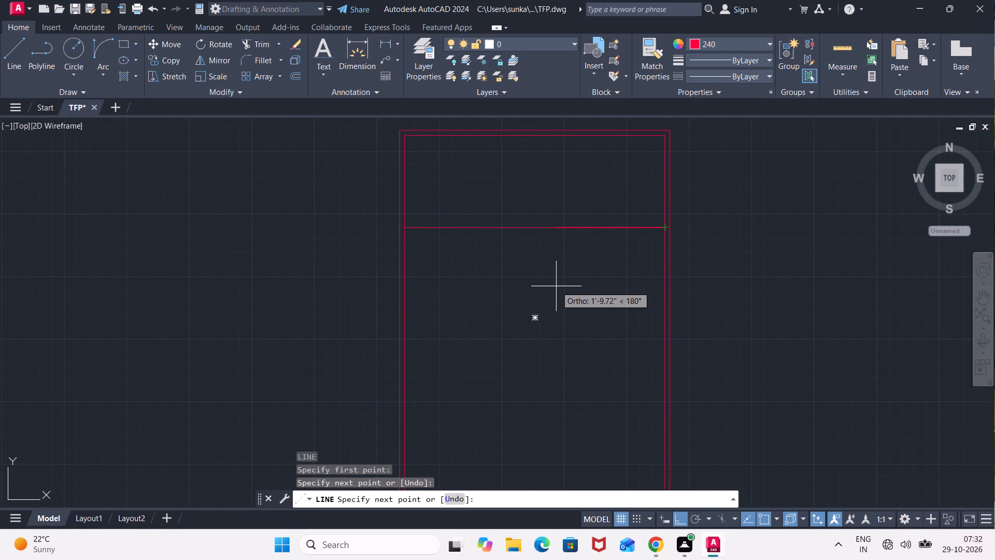
{"action": "key", "text": "Escape"}
Offset the horizontal dividing line 1" upward.
{"action": "key", "text": "o"}
{"action": "key", "text": "Return"}
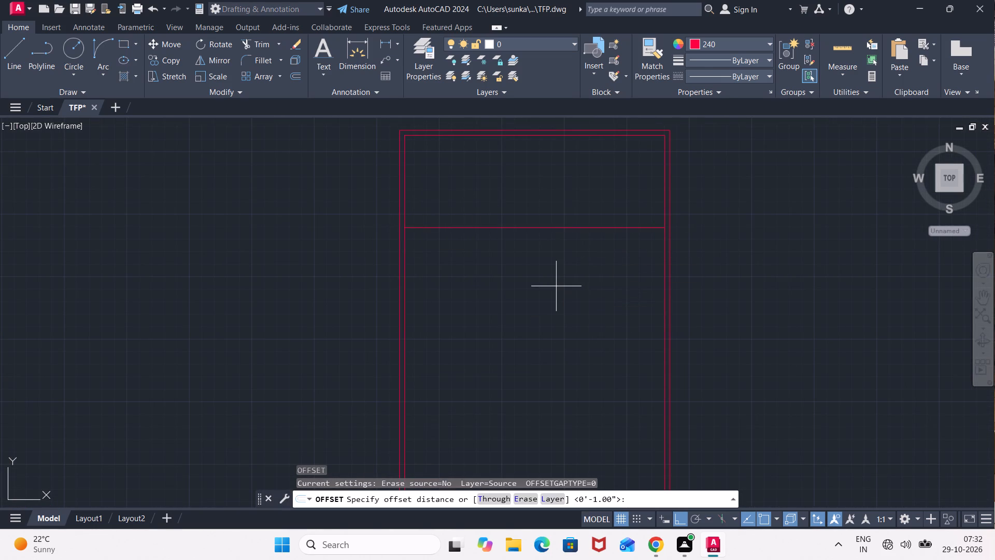
{"action": "type", "text": "1\""}
{"action": "key", "text": "Return"}
{"action": "left_click", "coordinate": [524, 226]}
{"action": "left_click", "coordinate": [522, 189]}
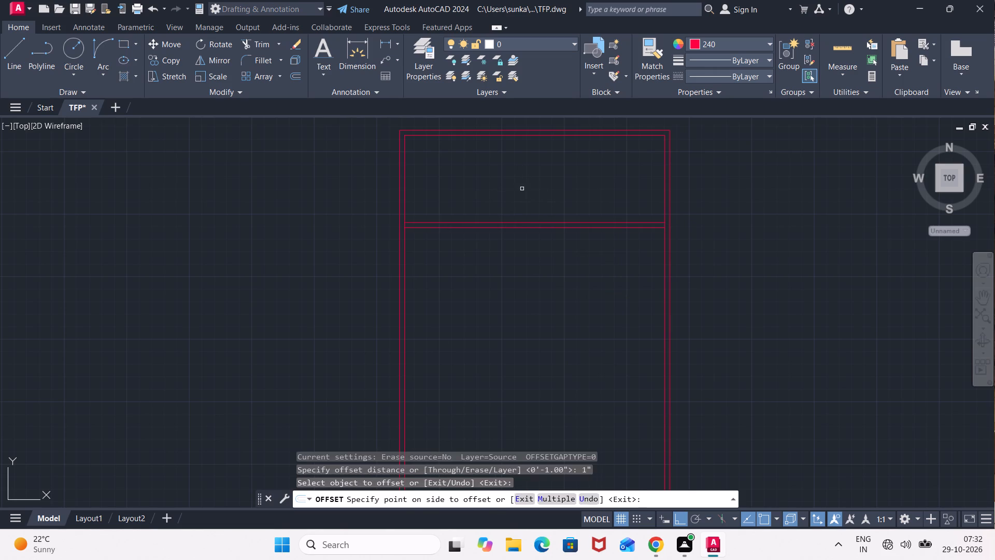
{"action": "key", "text": "Escape"}
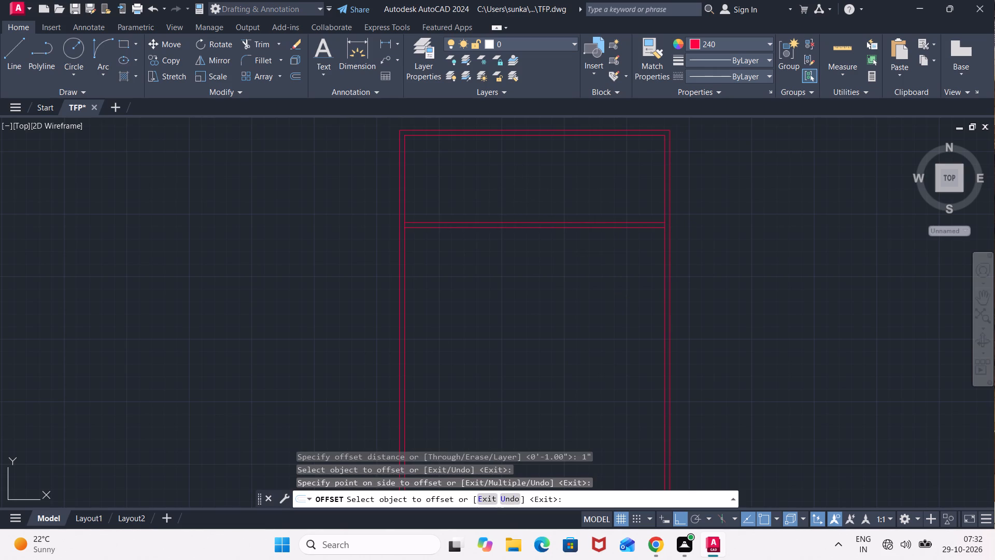
With ortho off, draw two mirrored triangles from the lower dividing line's midpoint to the inner side edges, each with a 1' inward base.
{"action": "key", "text": "l"}
{"action": "key", "text": "Return"}
{"action": "key", "text": "F8"}
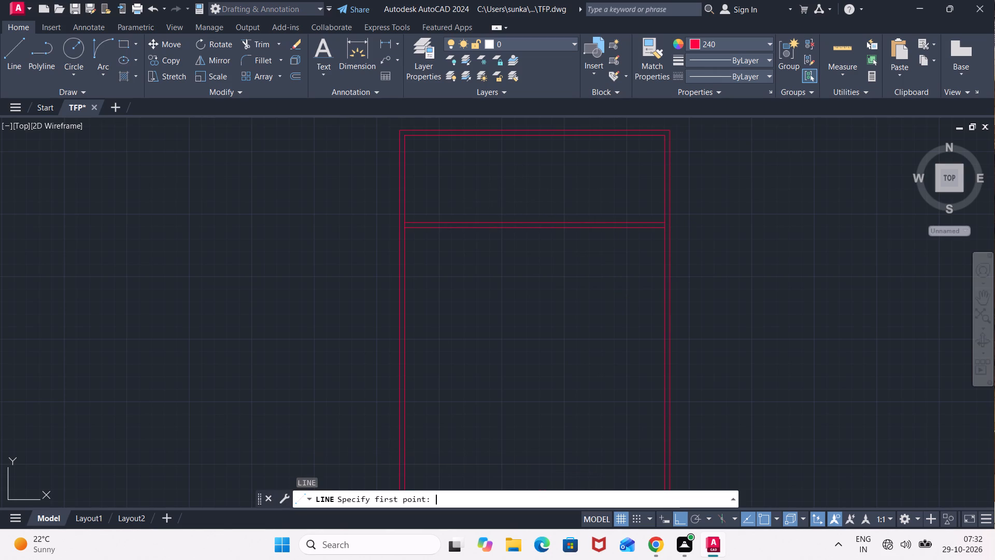
{"action": "left_click", "coordinate": [536, 229]}
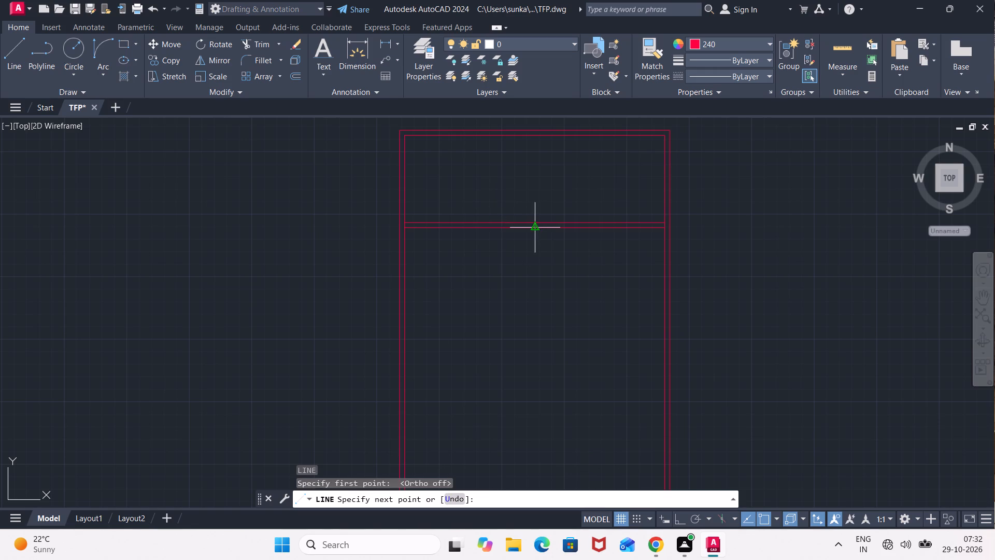
{"action": "left_click", "coordinate": [406, 375]}
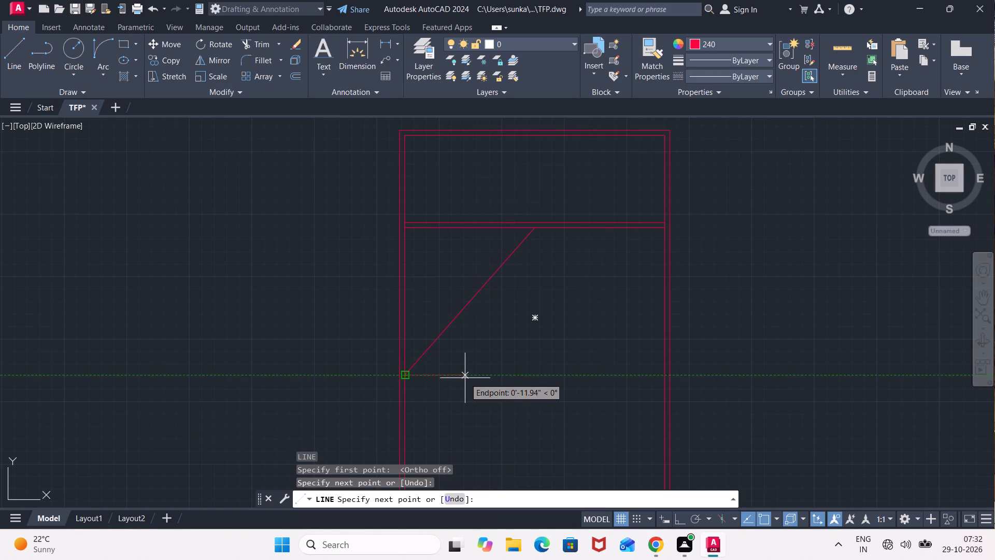
{"action": "type", "text": "1'"}
{"action": "key", "text": "Return"}
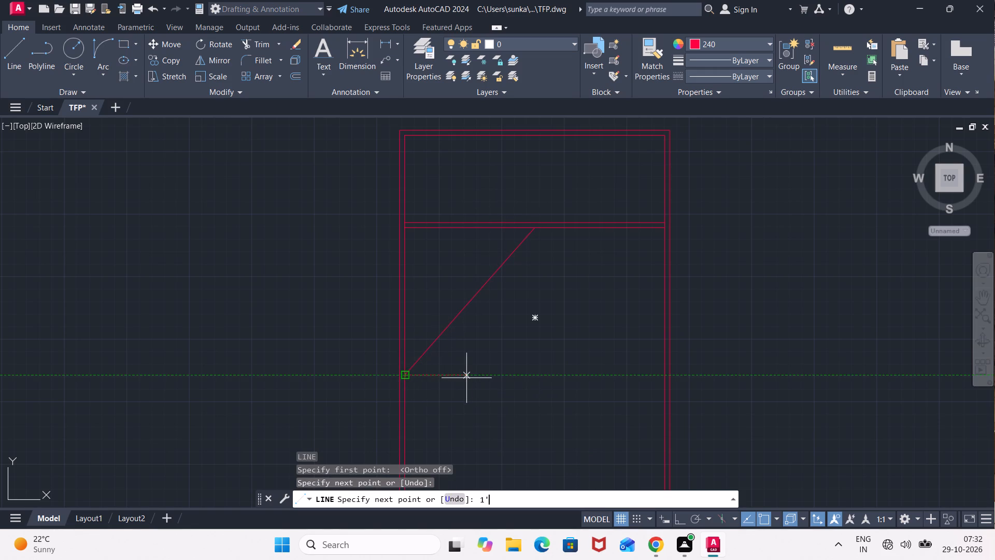
{"action": "left_click", "coordinate": [532, 226]}
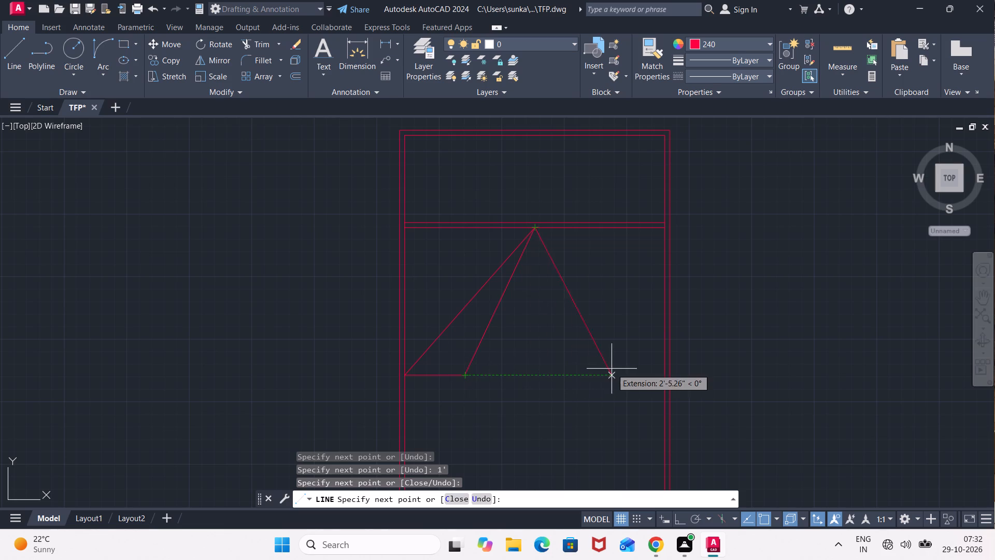
{"action": "left_click", "coordinate": [665, 372]}
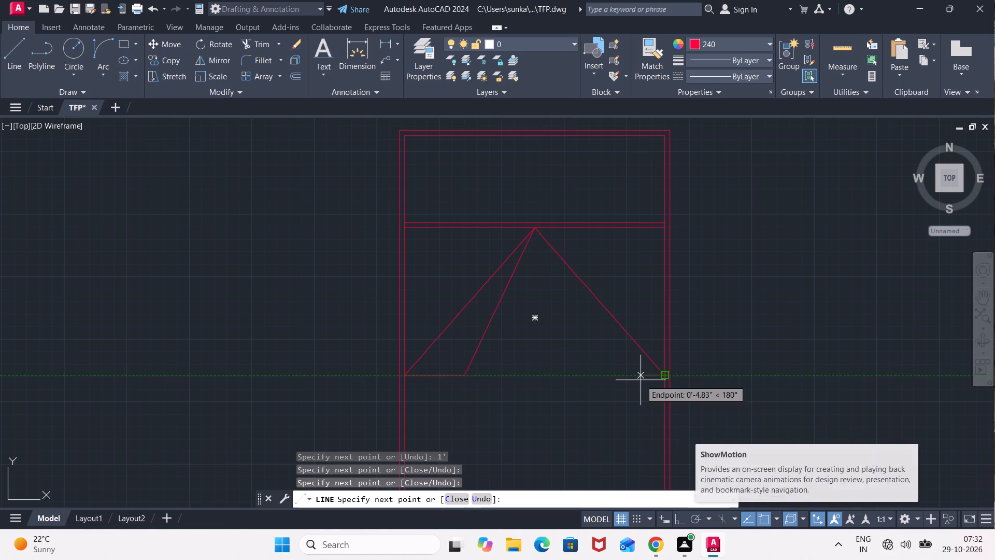
{"action": "type", "text": "1'"}
{"action": "key", "text": "Return"}
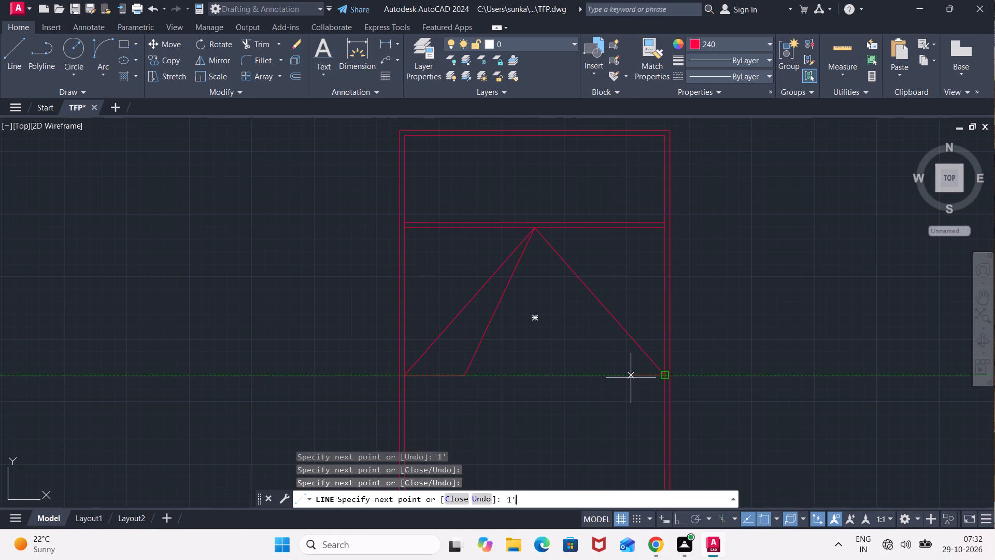
{"action": "left_click", "coordinate": [535, 230]}
{"action": "key", "text": "Escape"}
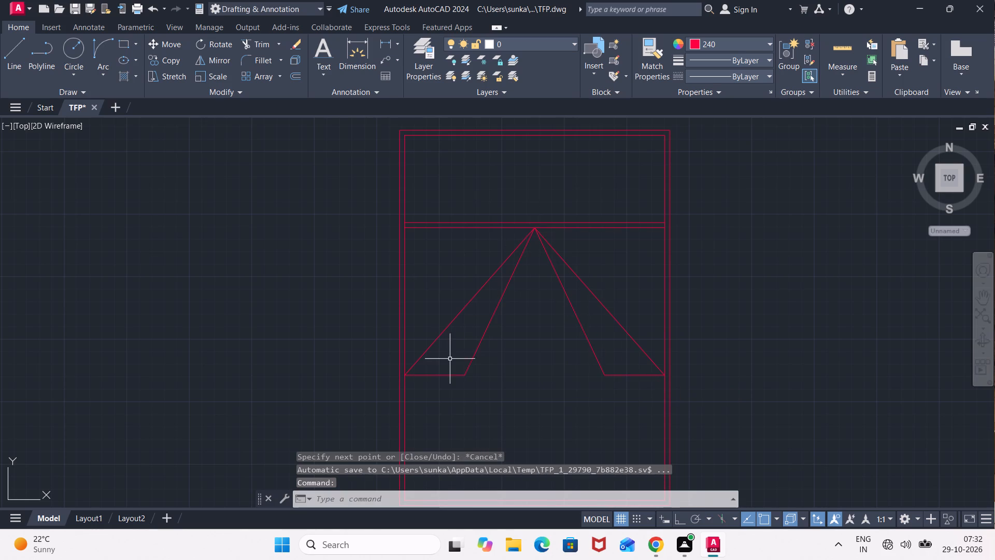
Delete the two 1' horizontal base segments of the triangles.
{"action": "left_click", "coordinate": [447, 374]}
{"action": "left_click", "coordinate": [646, 376]}
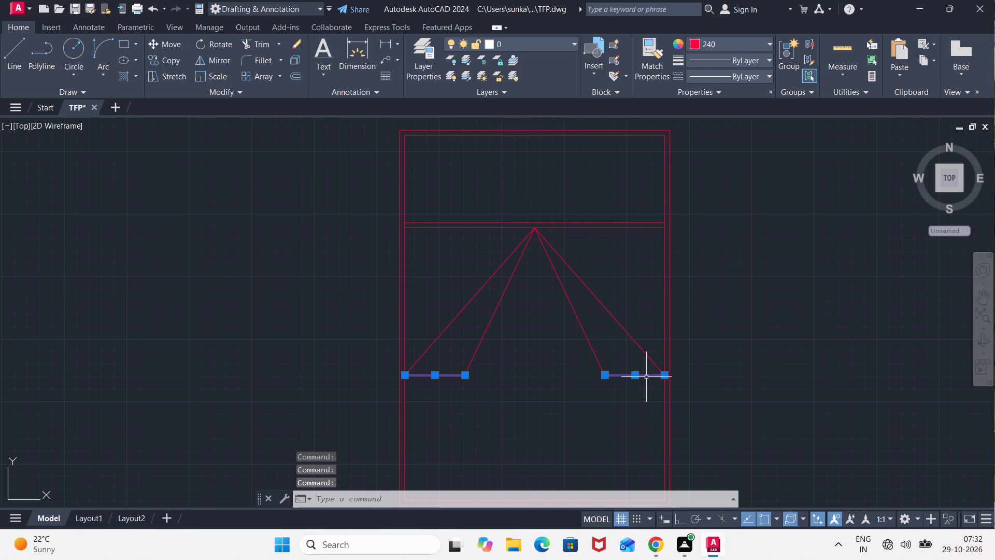
{"action": "key", "text": "Delete"}
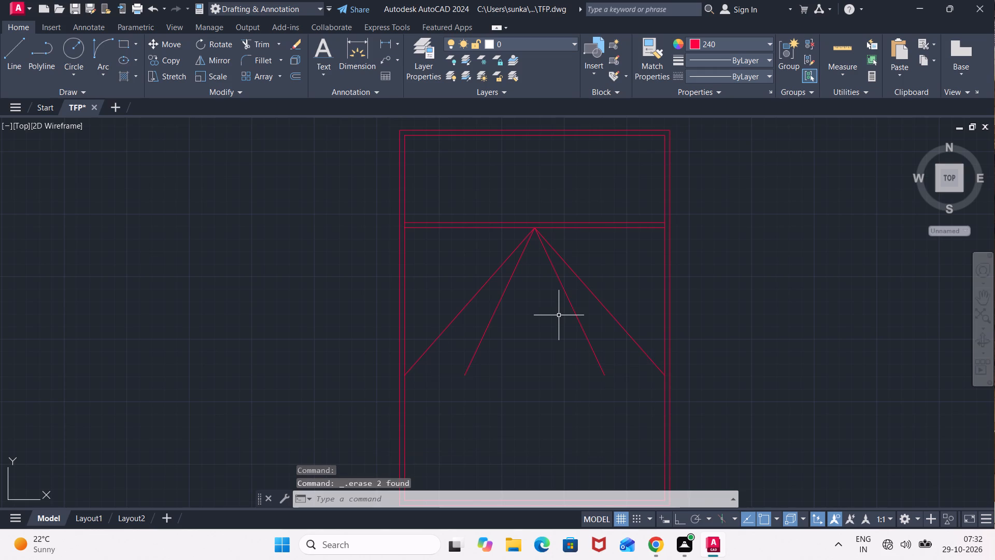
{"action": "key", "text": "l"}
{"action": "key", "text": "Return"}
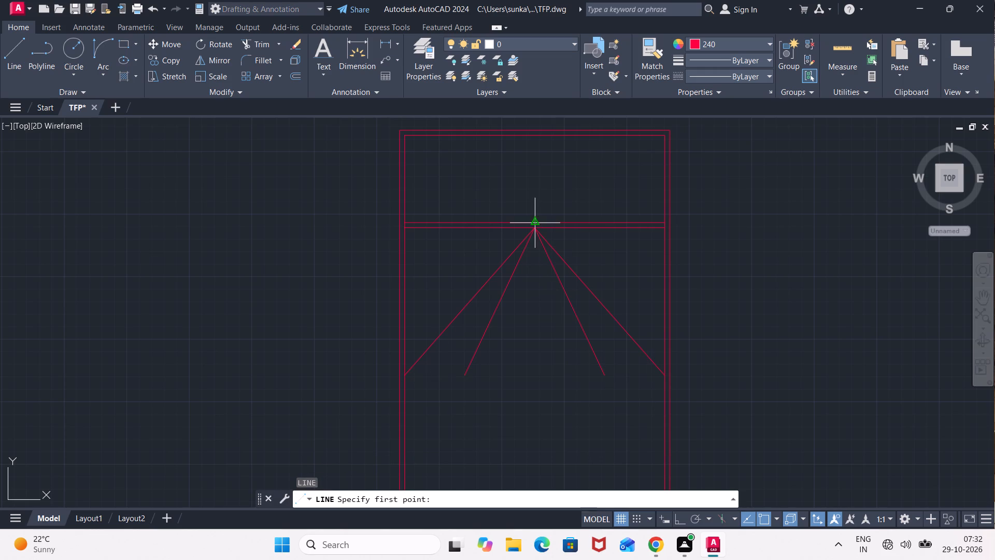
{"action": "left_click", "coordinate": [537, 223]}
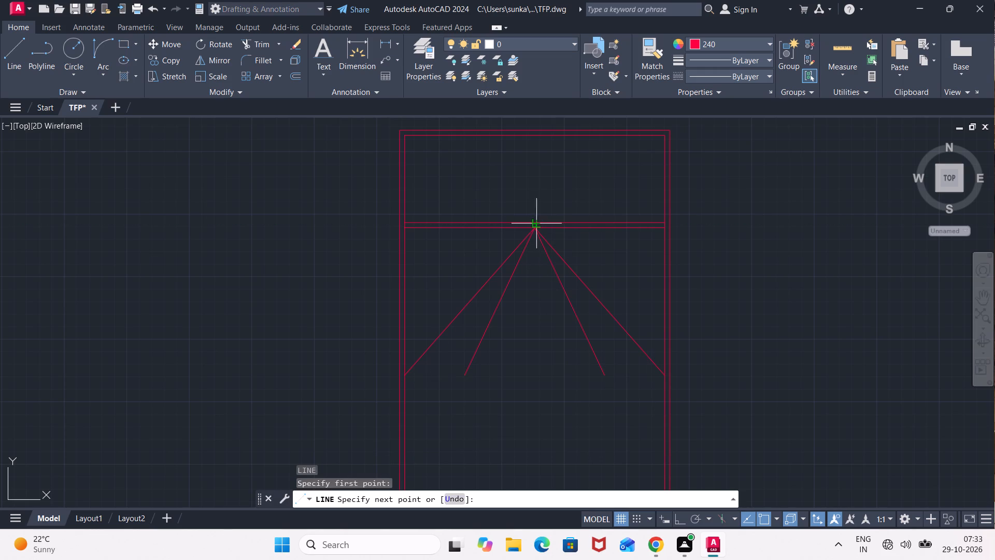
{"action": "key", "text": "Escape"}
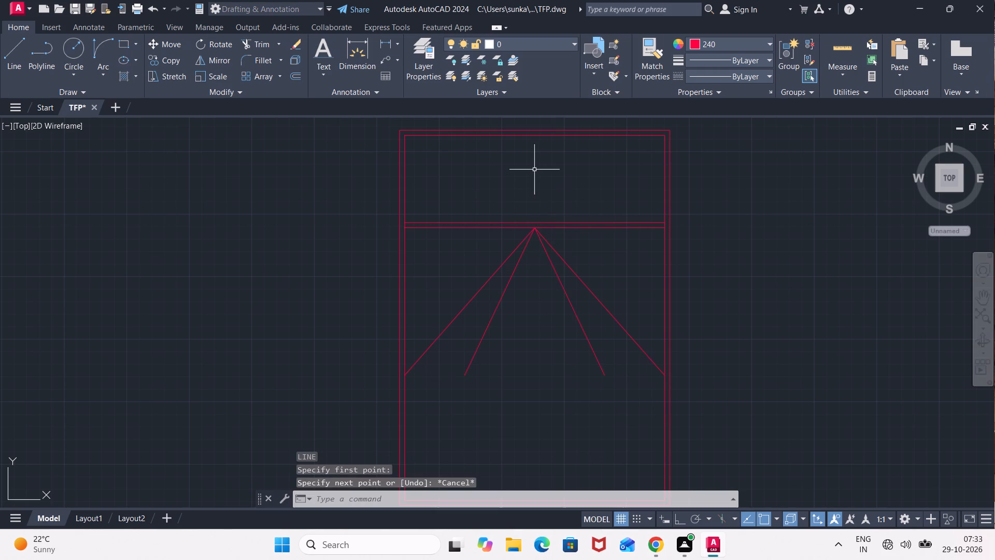
Draw a vertical line from the upper dividing line's midpoint to the midpoint of the inner rectangle's top edge.
{"action": "key", "text": "l"}
{"action": "key", "text": "Return"}
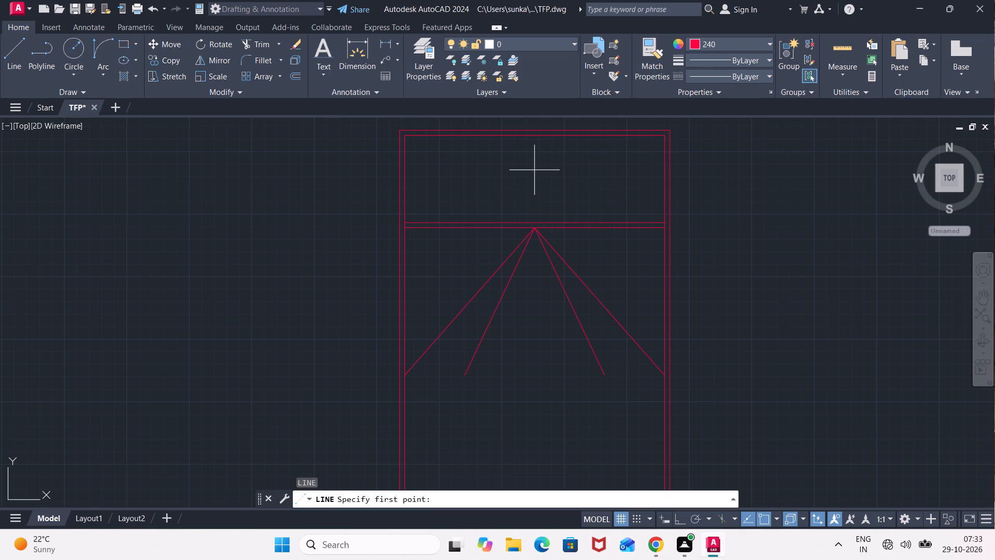
{"action": "scroll", "coordinate": [534, 220], "scroll_direction": "up", "scroll_amount": 2}
{"action": "left_click", "coordinate": [534, 227]}
{"action": "scroll", "coordinate": [546, 167], "scroll_direction": "down", "scroll_amount": 2}
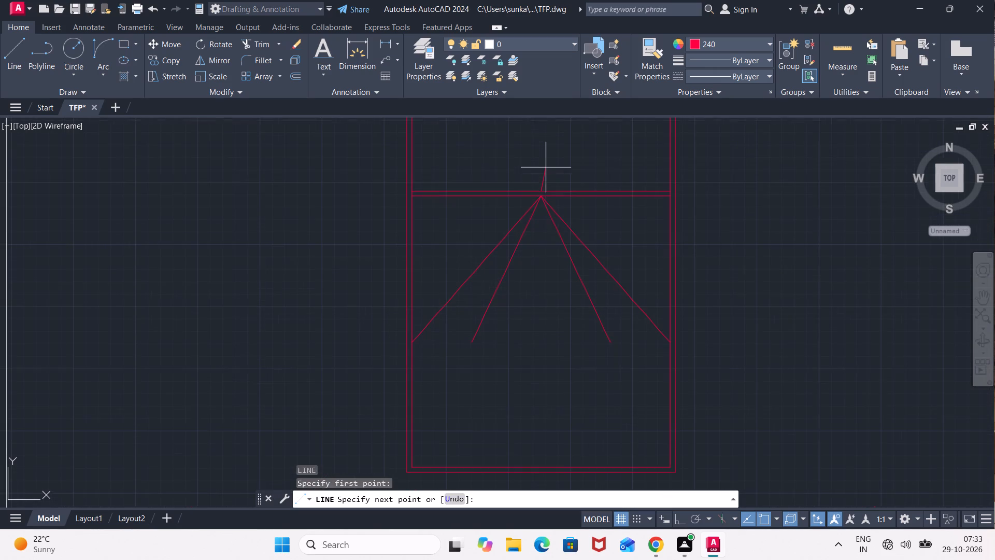
{"action": "middle_click_drag", "start_coordinate": [546, 162], "coordinate": [547, 269]}
{"action": "scroll", "coordinate": [542, 240], "scroll_direction": "up", "scroll_amount": 1}
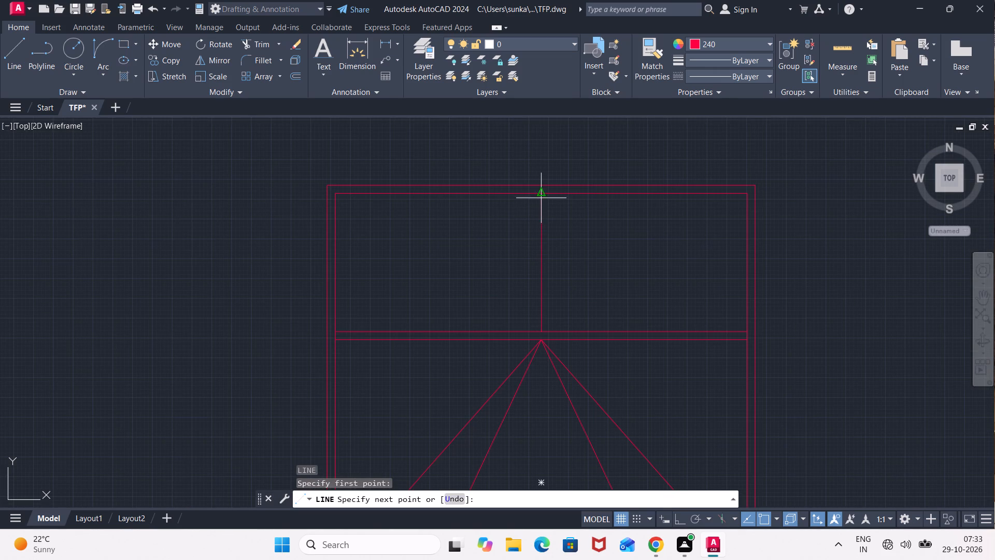
{"action": "left_click", "coordinate": [541, 194]}
{"action": "key", "text": "Escape"}
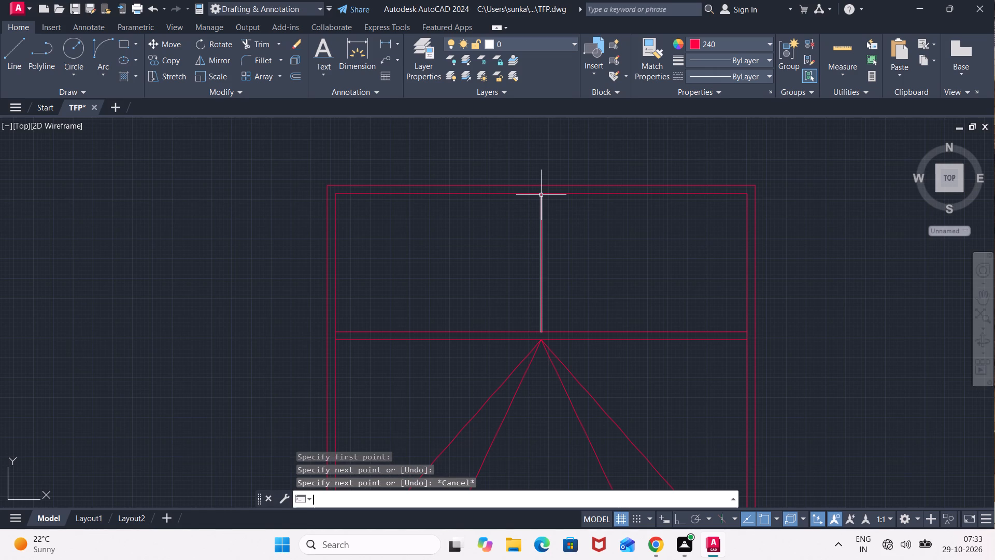
Offset the vertical centre line 0.5" to both its east and west sides.
{"action": "key", "text": "o"}
{"action": "key", "text": "Return"}
{"action": "type", "text": "0.5\""}
{"action": "key", "text": "Return"}
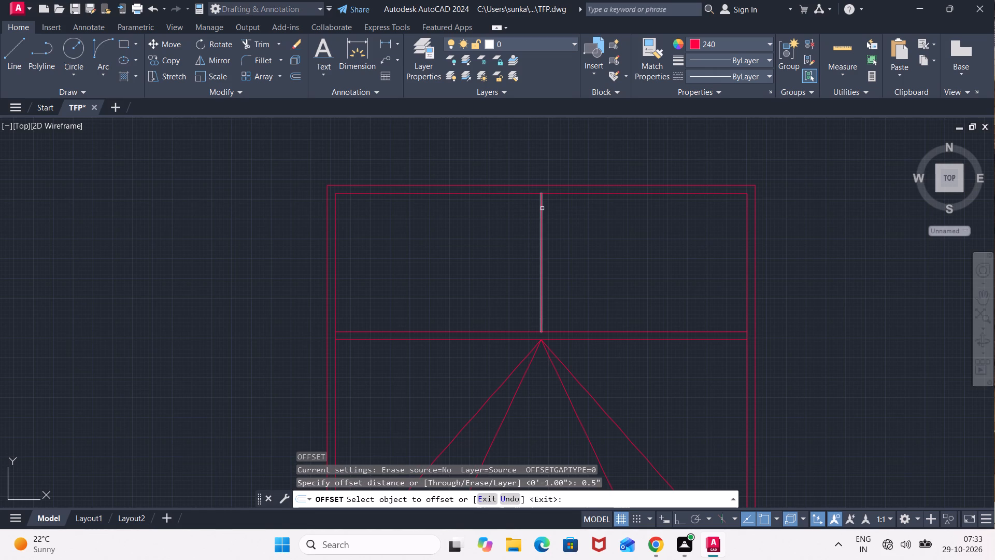
{"action": "left_click", "coordinate": [542, 208]}
{"action": "left_click", "coordinate": [609, 196]}
{"action": "left_click", "coordinate": [540, 236]}
{"action": "left_click", "coordinate": [502, 244]}
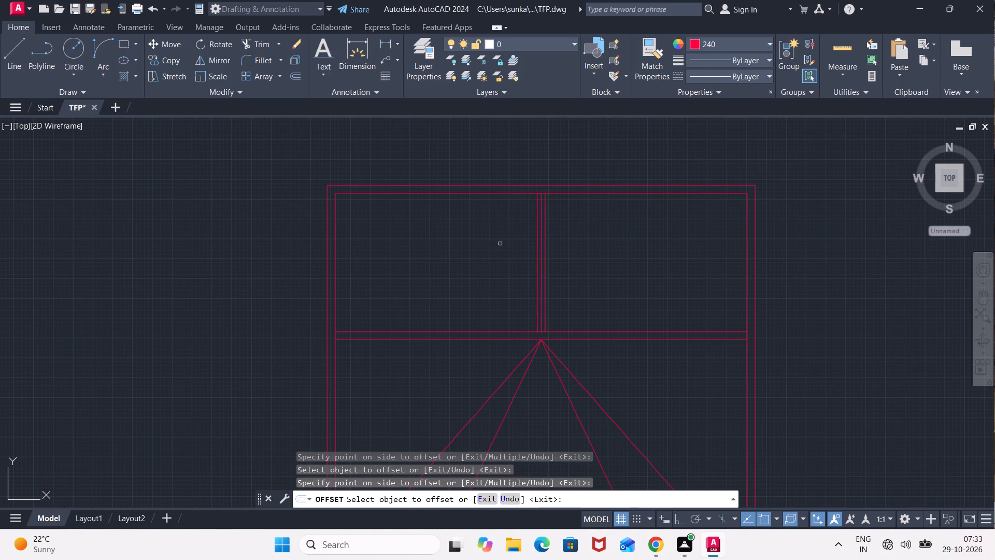
Delete the original centre line between the two offset vertical lines in the bed symbol's upper section.
{"action": "key", "text": "Escape"}
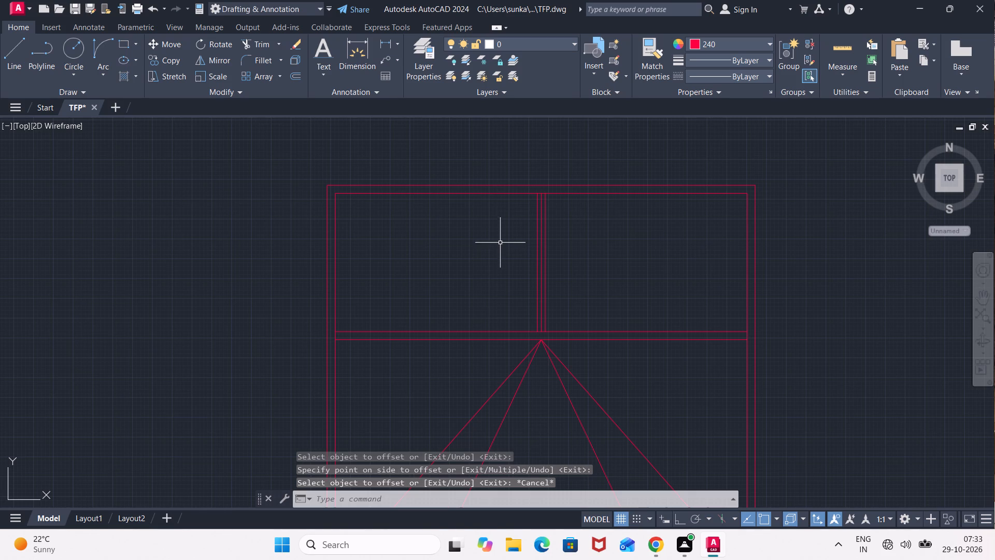
{"action": "left_click", "coordinate": [543, 258]}
{"action": "key", "text": "Delete"}
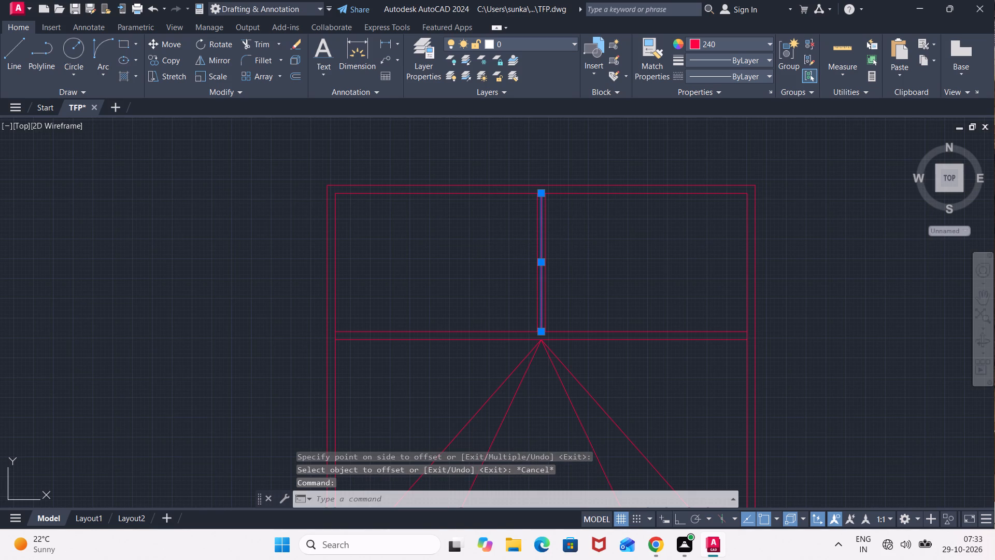
{"action": "key", "text": "y"}
{"action": "key", "text": "Escape"}
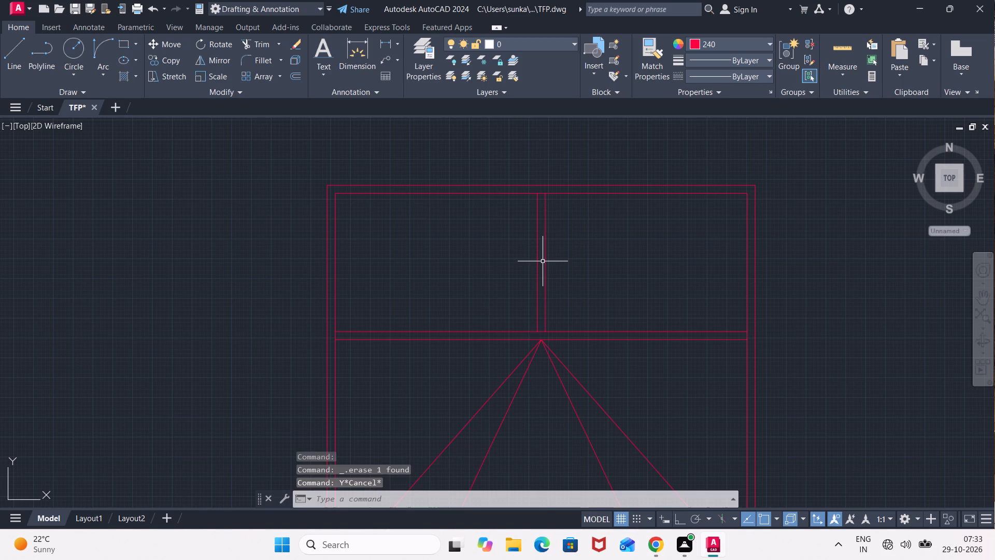
Trim the short segments between the paired divider lines at the top edge, the upper dividing line and both inner side edges.
{"action": "type", "text": "TR"}
{"action": "key", "text": "Return"}
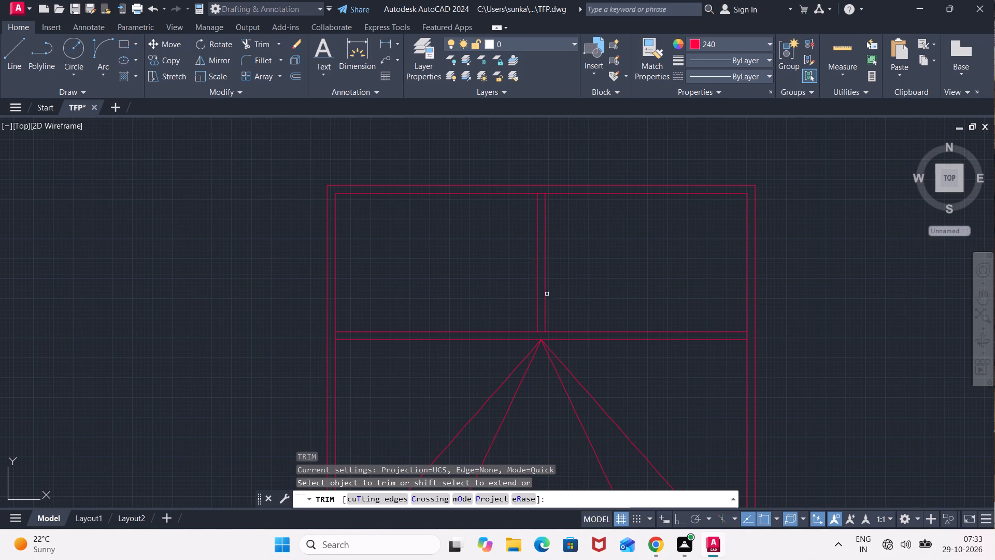
{"action": "left_click", "coordinate": [541, 334]}
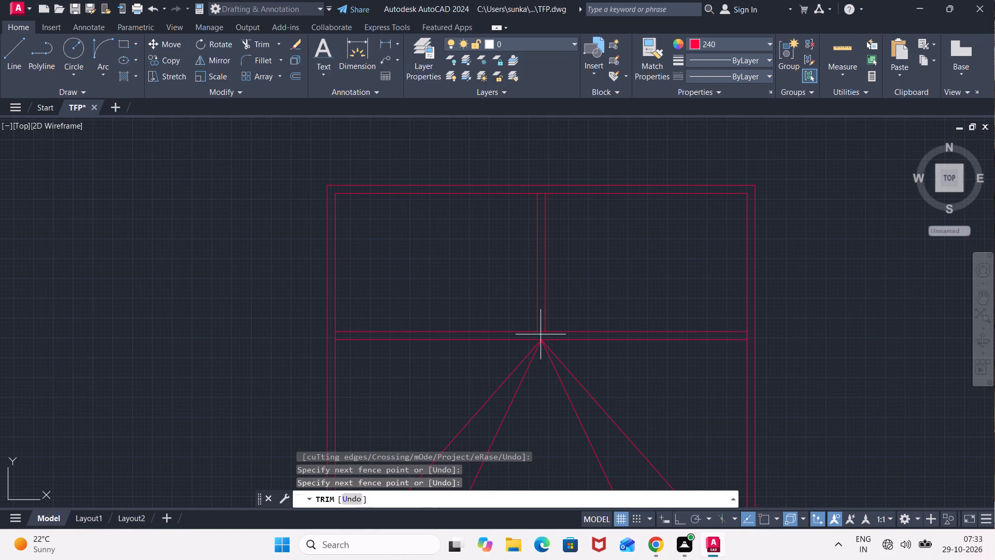
{"action": "left_click", "coordinate": [541, 329]}
{"action": "left_click", "coordinate": [541, 193]}
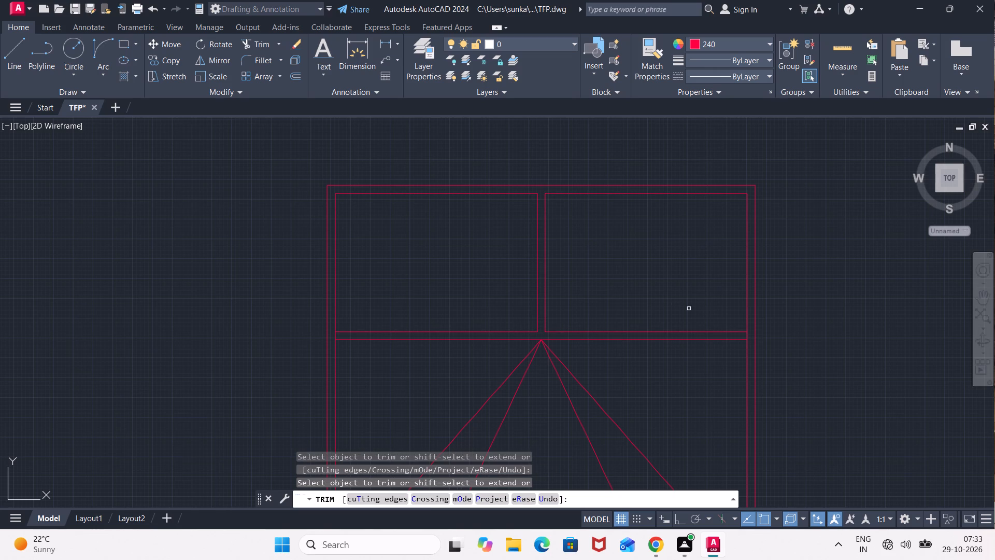
{"action": "left_click", "coordinate": [747, 335]}
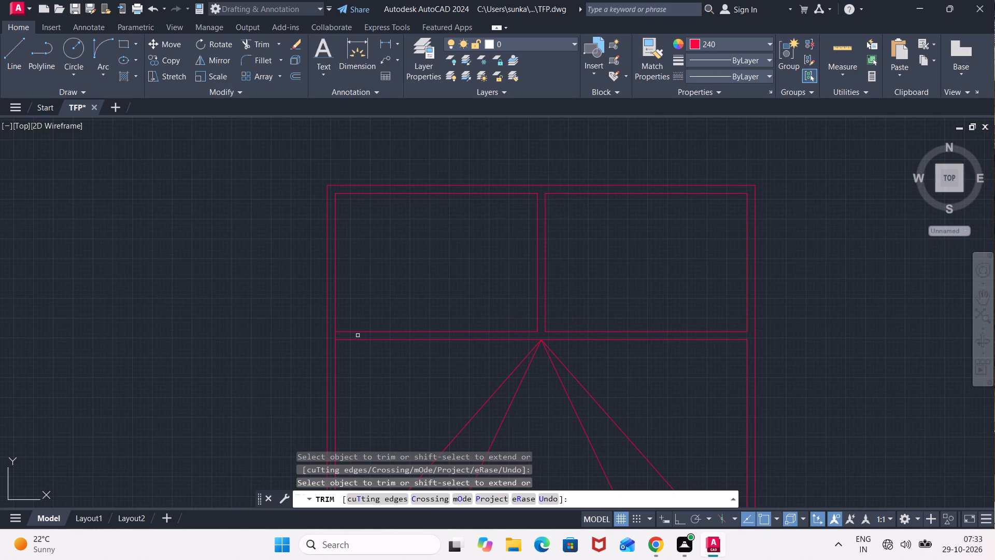
{"action": "left_click", "coordinate": [332, 337]}
{"action": "left_click", "coordinate": [346, 336]}
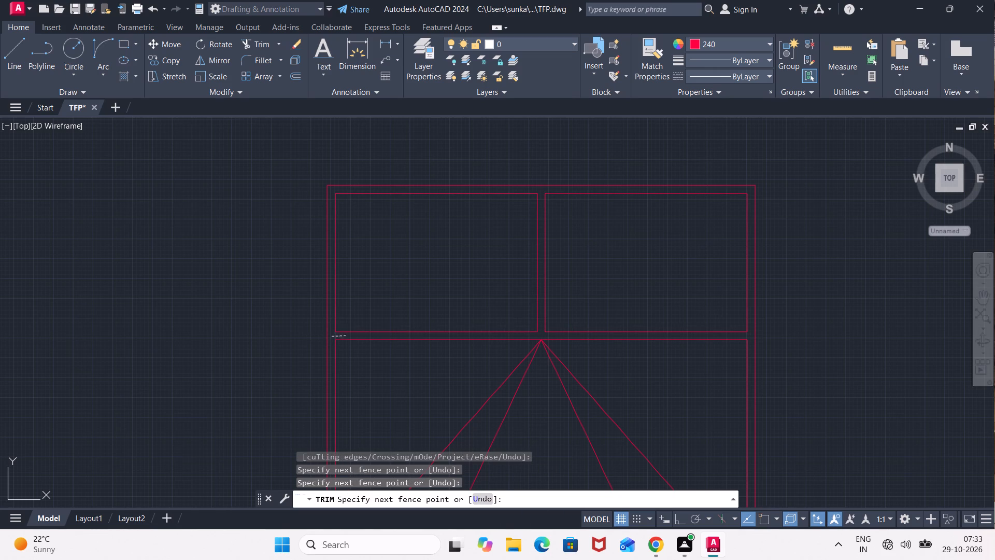
Draw a shallow upward-bulging Start-End-Direction arc joining the lower ends of the bed symbol's two western diagonals.
{"action": "middle_click_drag", "start_coordinate": [390, 378], "coordinate": [418, 223]}
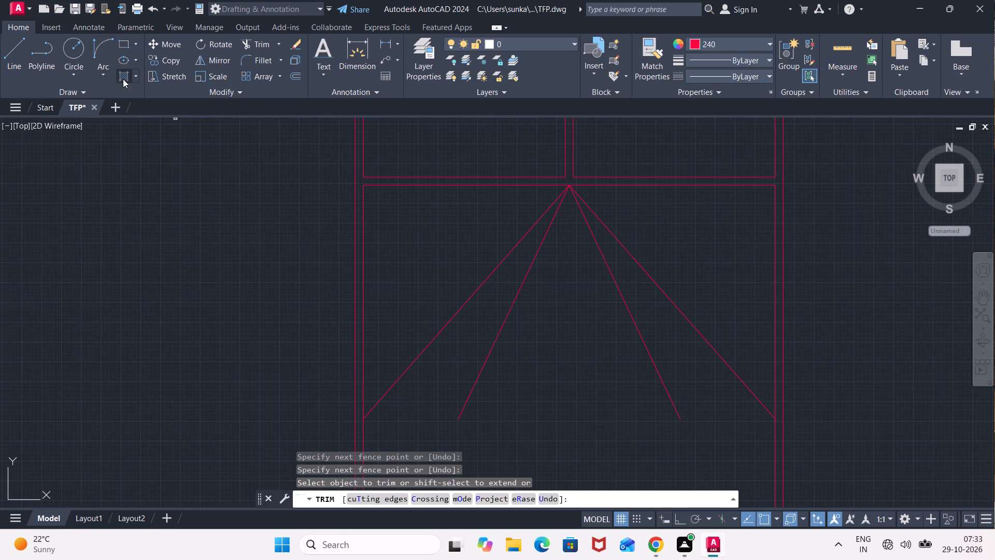
{"action": "left_click", "coordinate": [98, 67]}
{"action": "left_click", "coordinate": [160, 234]}
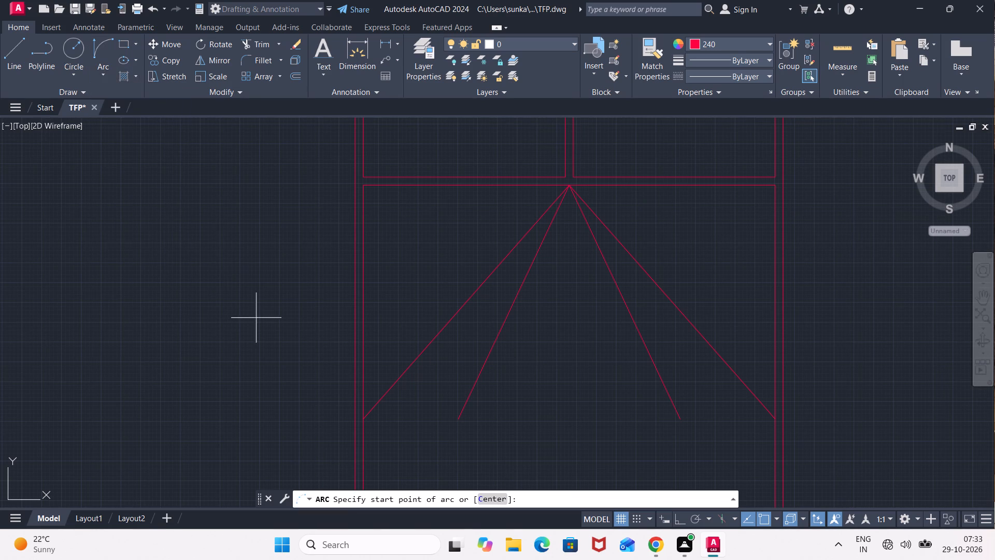
{"action": "middle_click_drag", "start_coordinate": [359, 337], "coordinate": [355, 192]}
{"action": "left_click", "coordinate": [358, 275]}
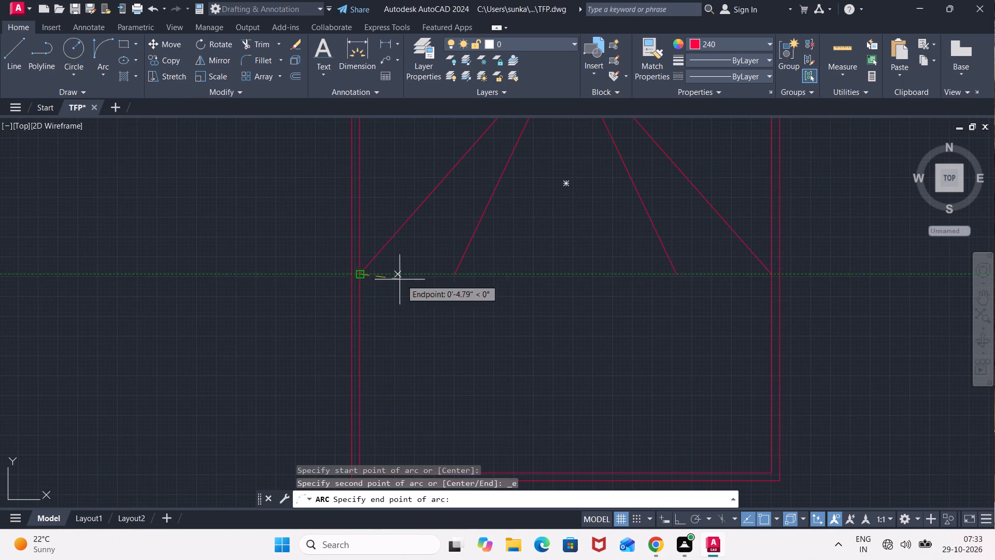
{"action": "left_click", "coordinate": [457, 272]}
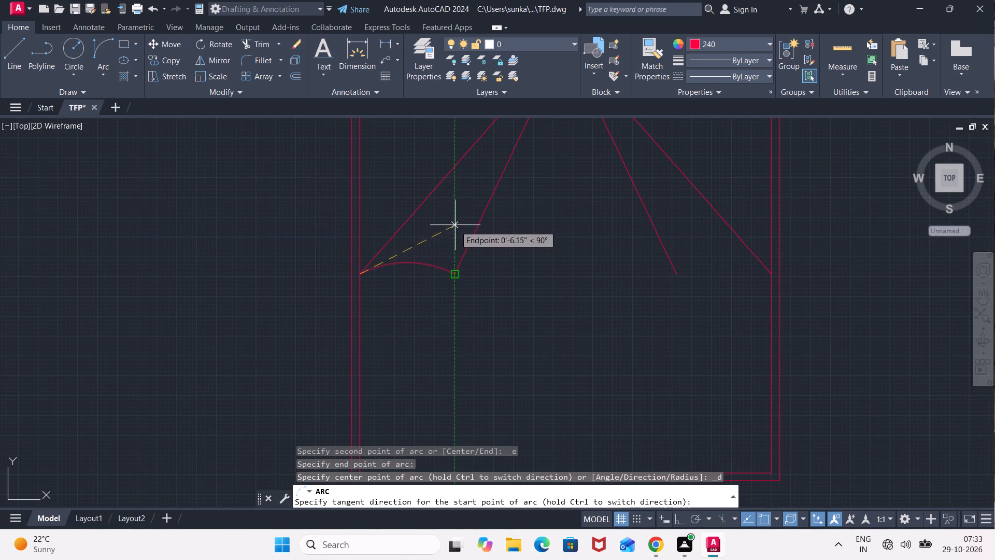
{"action": "left_click", "coordinate": [455, 223]}
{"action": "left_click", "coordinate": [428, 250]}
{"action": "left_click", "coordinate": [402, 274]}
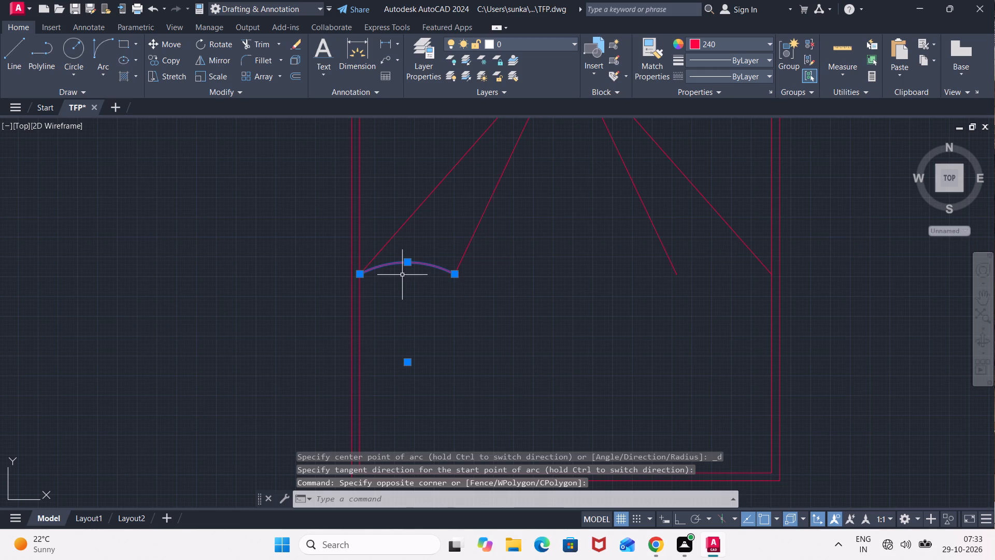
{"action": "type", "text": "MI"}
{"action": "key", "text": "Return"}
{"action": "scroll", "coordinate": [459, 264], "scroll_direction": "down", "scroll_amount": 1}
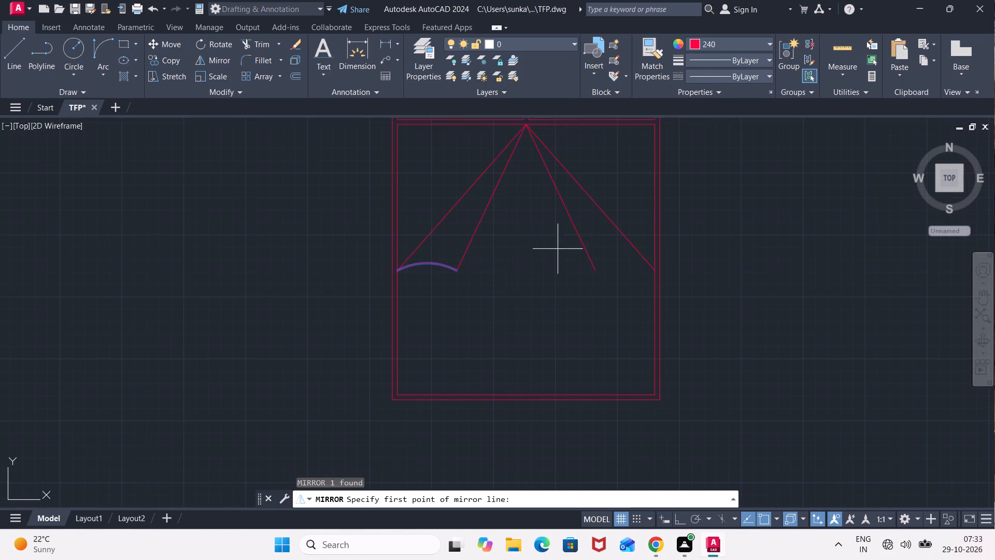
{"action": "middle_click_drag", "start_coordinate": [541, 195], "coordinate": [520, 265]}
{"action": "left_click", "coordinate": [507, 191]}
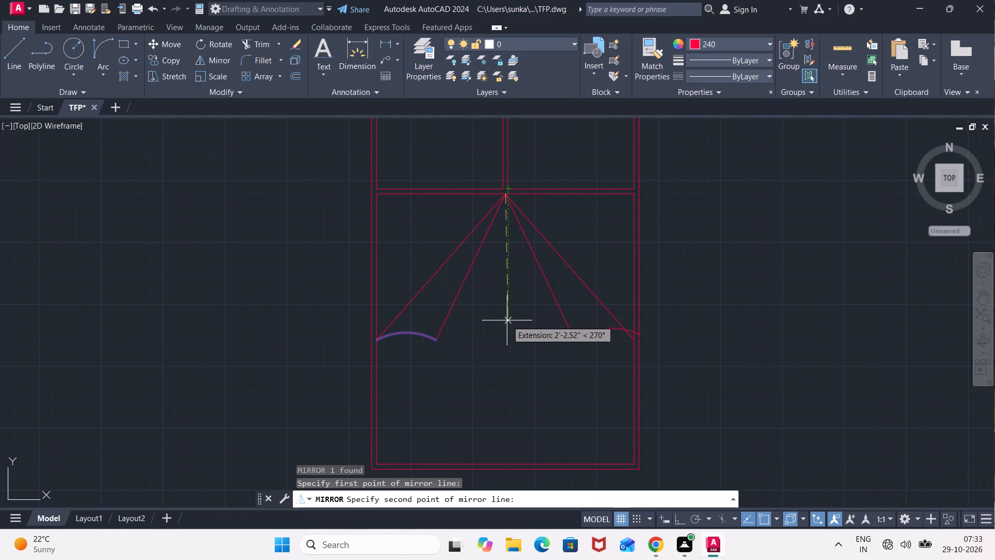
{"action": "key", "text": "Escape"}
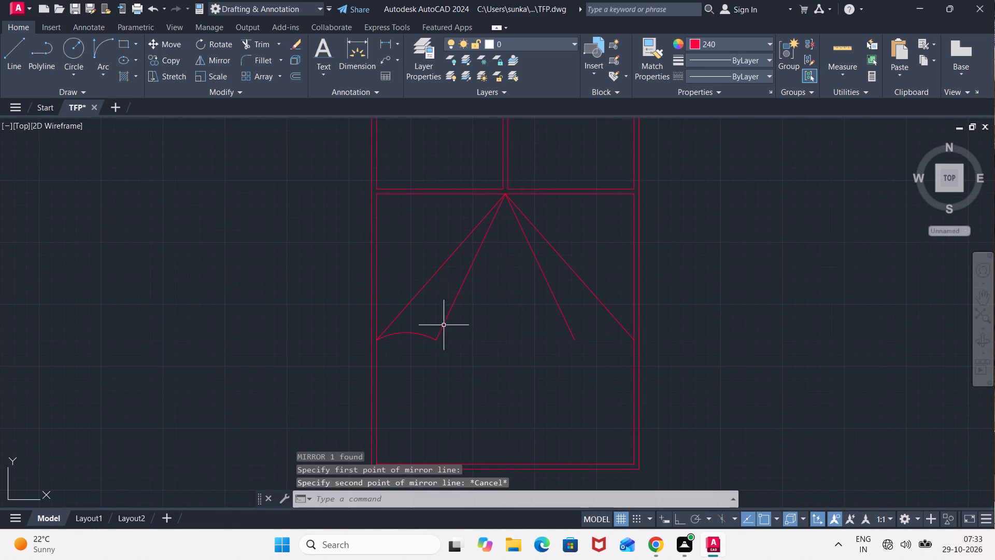
Mirror the arc to the eastern diagonals about the vertical axis through the diagonals' apex, keeping the source arc.
{"action": "left_click", "coordinate": [422, 334]}
{"action": "type", "text": "MI"}
{"action": "key", "text": "Return"}
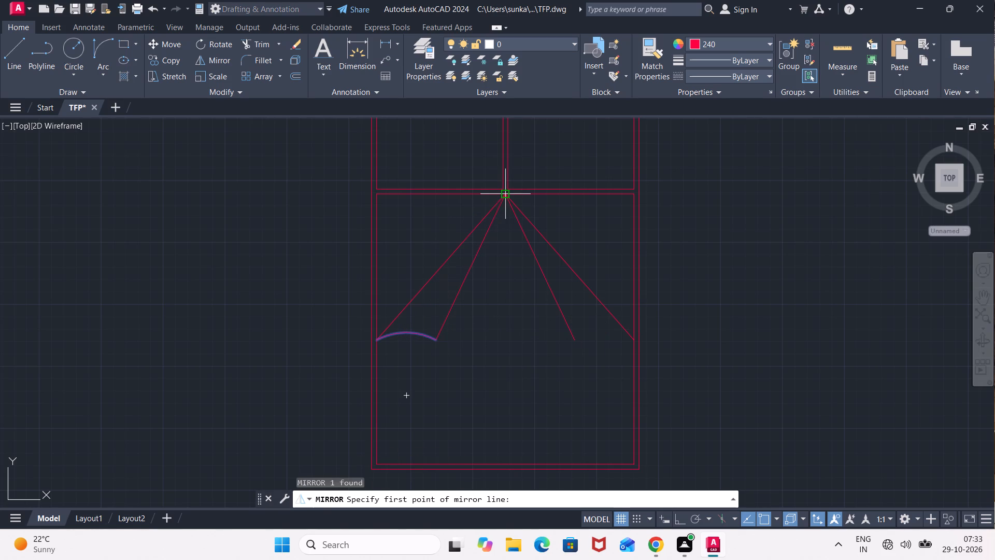
{"action": "left_click", "coordinate": [504, 197]}
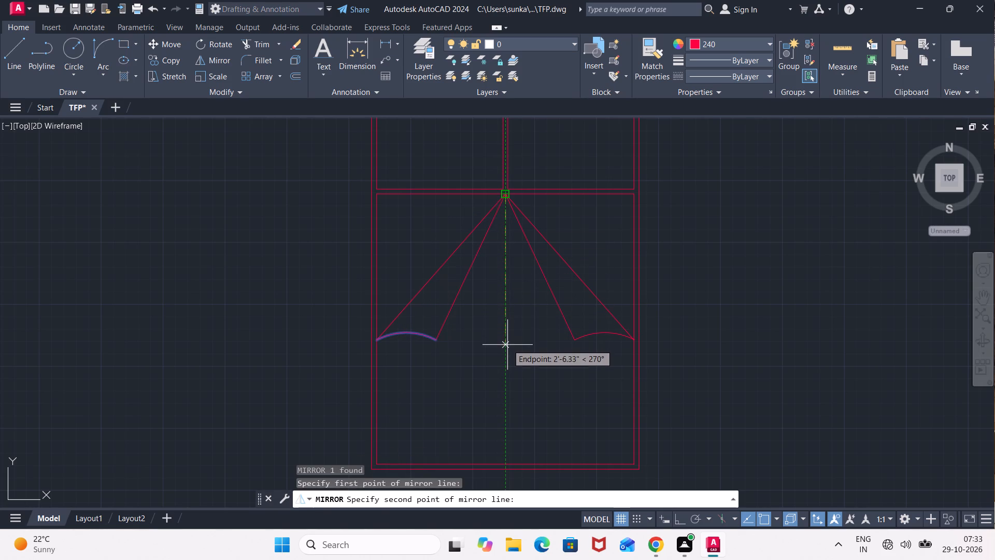
{"action": "left_click", "coordinate": [507, 345]}
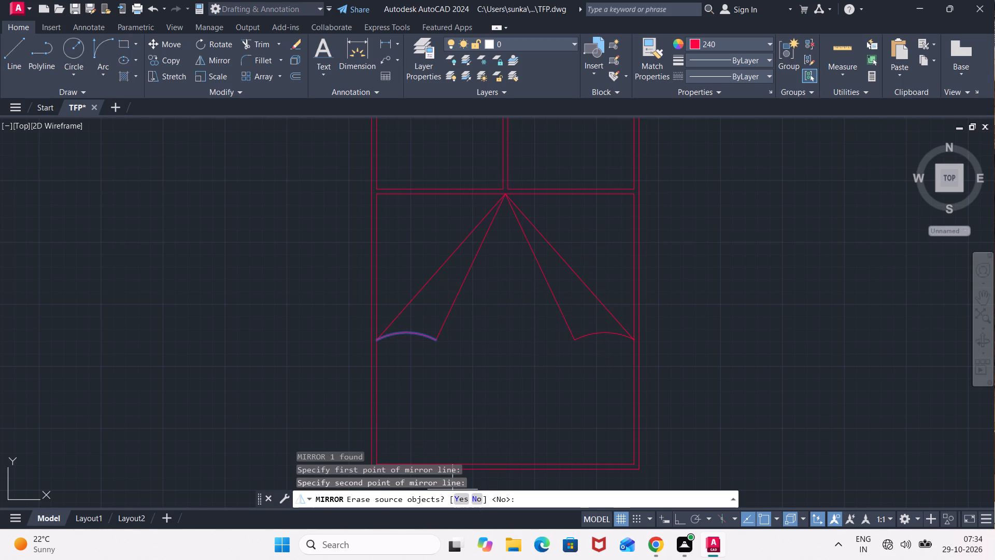
{"action": "left_click", "coordinate": [476, 498]}
Copy the whole bed symbol from its lower-west corner into the east and west M-BED rooms, near their outer walls.
{"action": "scroll", "coordinate": [585, 389], "scroll_direction": "down", "scroll_amount": 5}
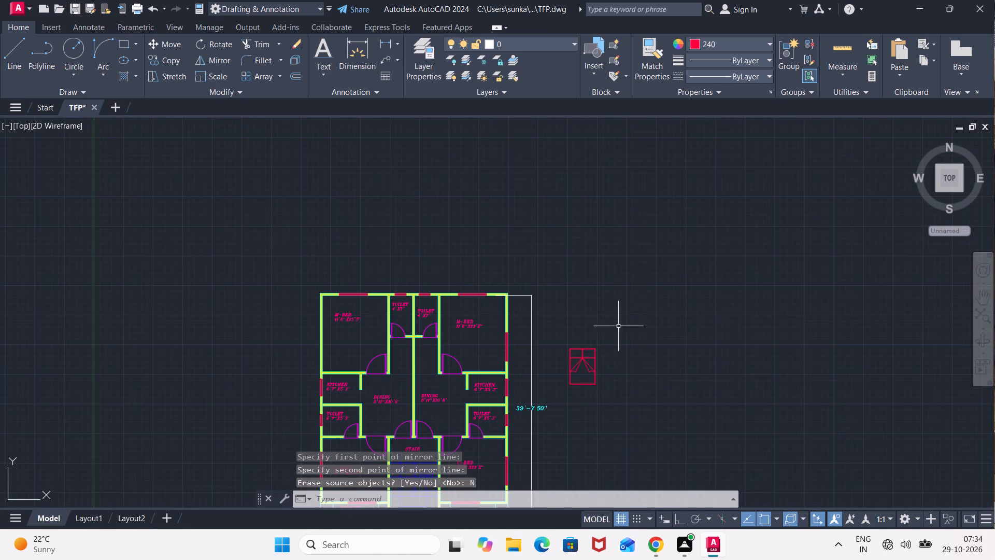
{"action": "left_click", "coordinate": [618, 328]}
{"action": "left_click", "coordinate": [551, 413]}
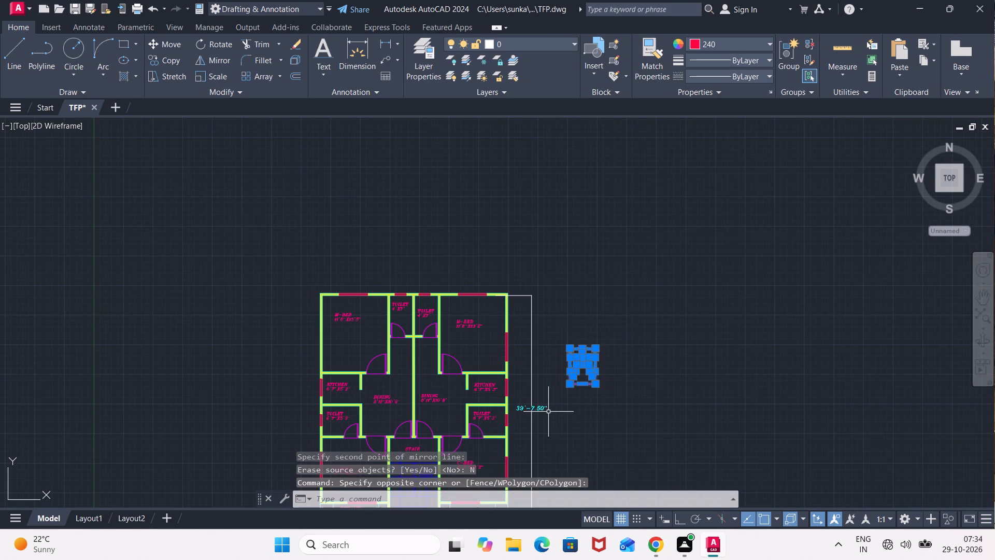
{"action": "type", "text": "CO"}
{"action": "key", "text": "Return"}
{"action": "scroll", "coordinate": [573, 394], "scroll_direction": "up", "scroll_amount": 2}
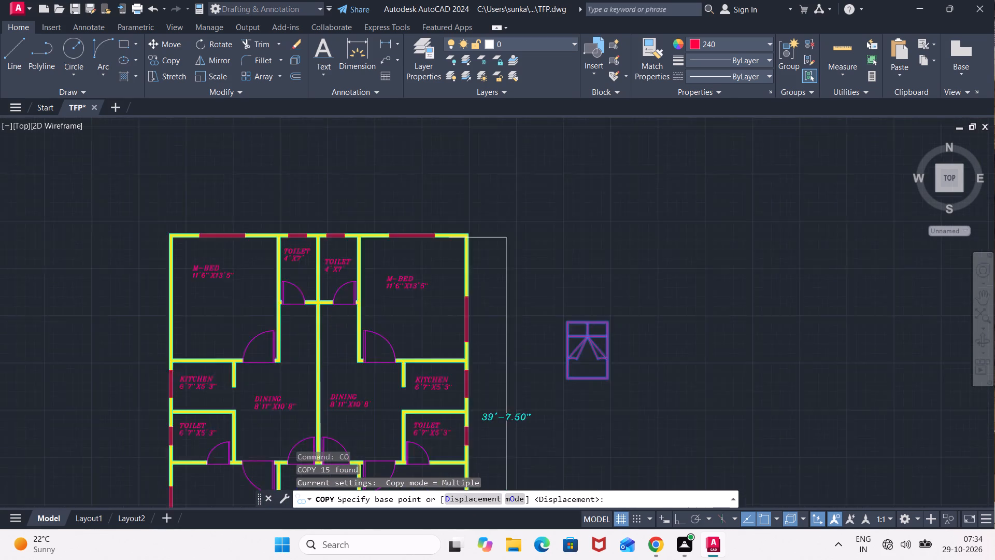
{"action": "scroll", "coordinate": [573, 394], "scroll_direction": "up", "scroll_amount": 1}
{"action": "left_click", "coordinate": [553, 356]}
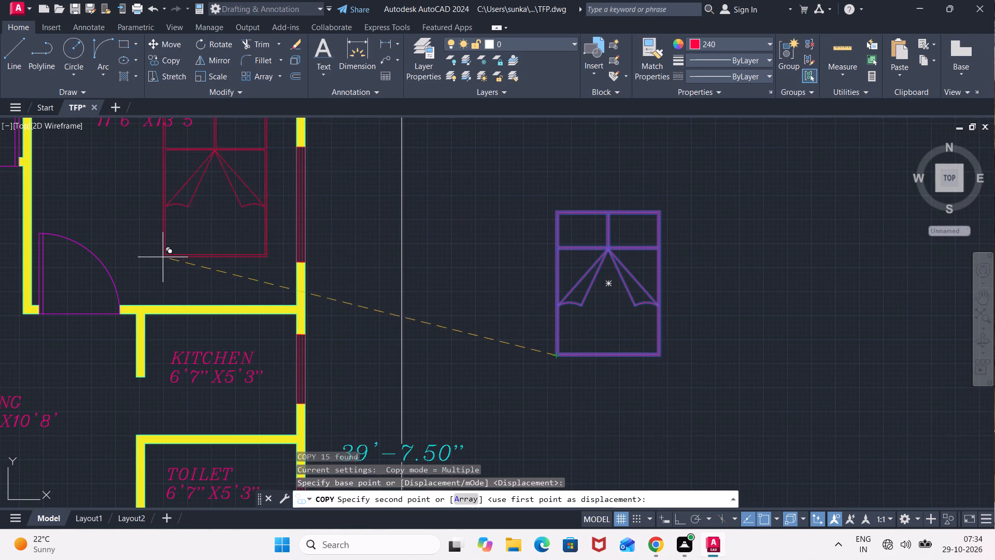
{"action": "middle_click_drag", "start_coordinate": [161, 267], "coordinate": [279, 353]}
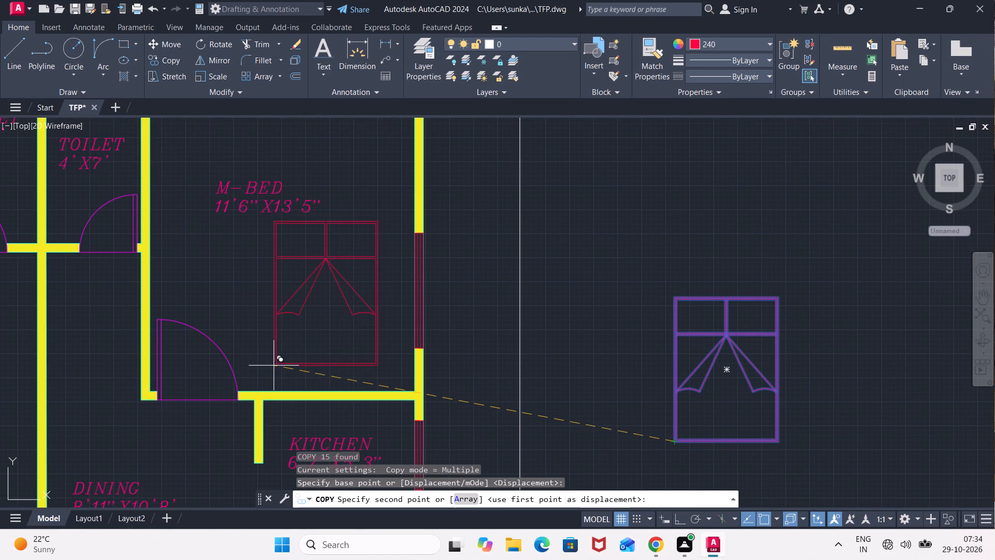
{"action": "middle_click_drag", "start_coordinate": [289, 307], "coordinate": [303, 419]}
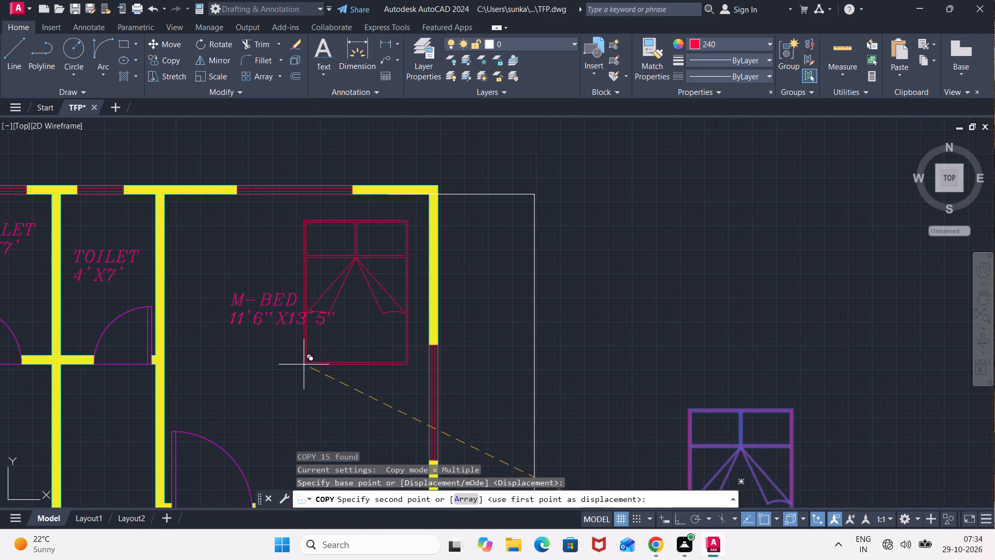
{"action": "left_click", "coordinate": [304, 365]}
{"action": "middle_click_drag", "start_coordinate": [223, 372], "coordinate": [651, 371]}
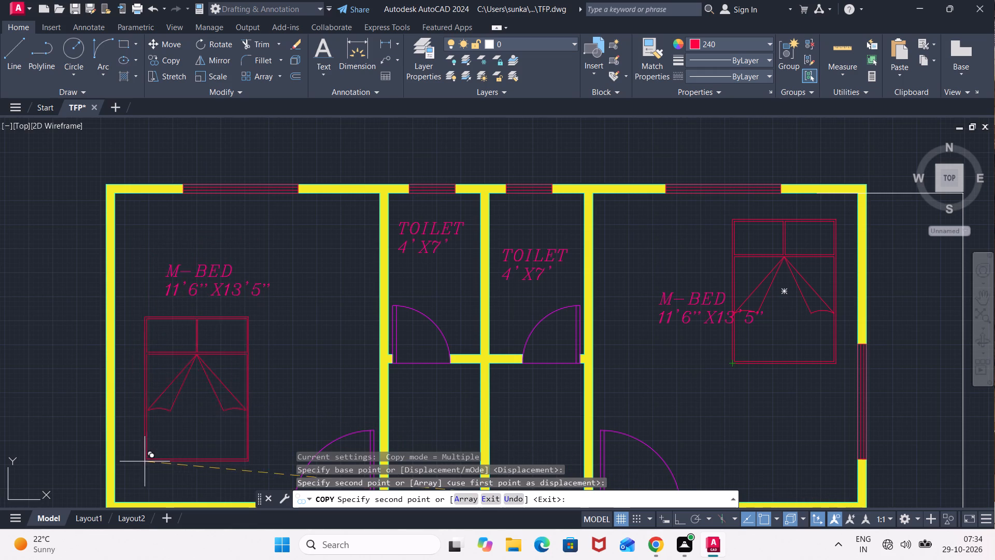
{"action": "left_click", "coordinate": [129, 361]}
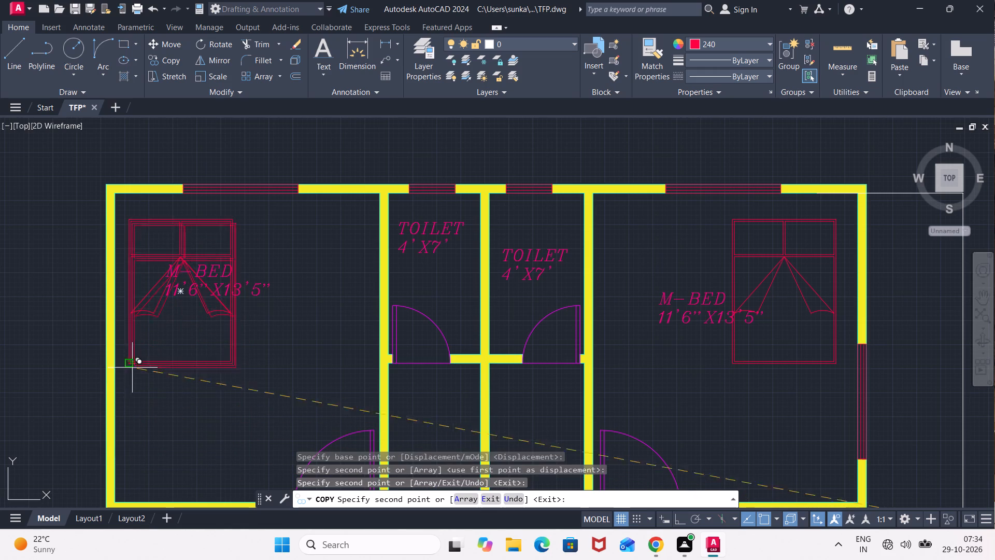
Place further copies of the bed symbol in the west and east C-BED rooms, level with each other.
{"action": "middle_click_drag", "start_coordinate": [196, 446], "coordinate": [292, 214]}
{"action": "scroll", "coordinate": [330, 427], "scroll_direction": "down", "scroll_amount": 1}
{"action": "middle_click_drag", "start_coordinate": [369, 436], "coordinate": [376, 303]}
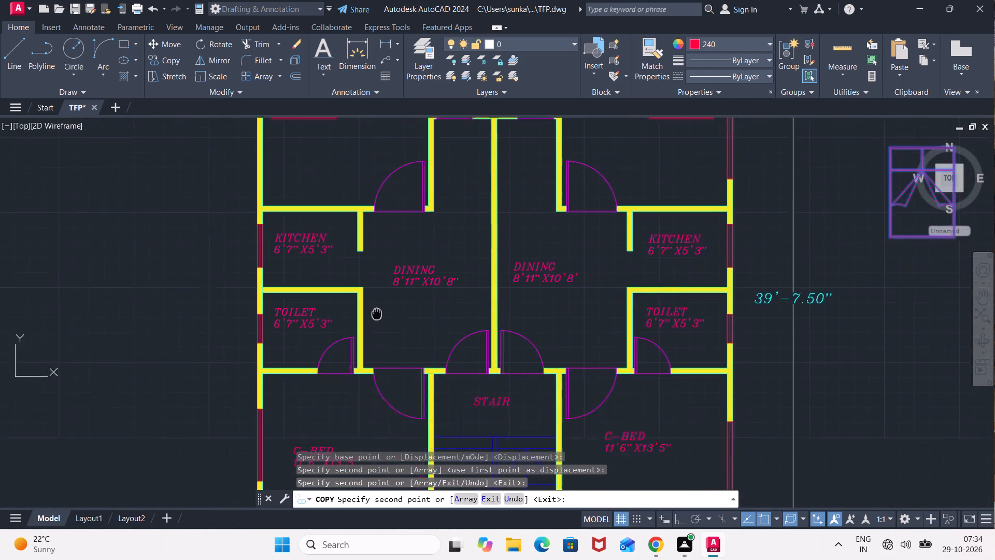
{"action": "middle_click_drag", "start_coordinate": [376, 303], "coordinate": [354, 183]}
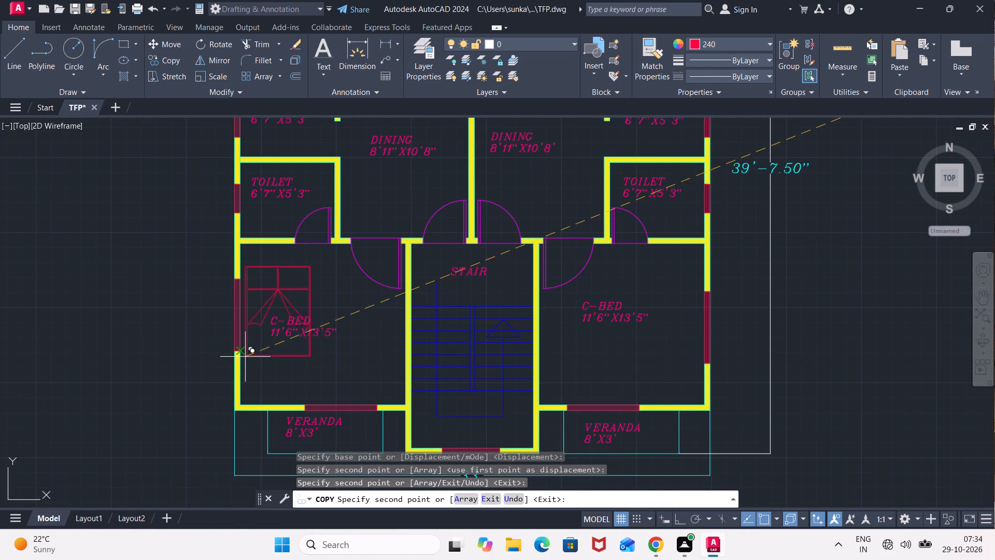
{"action": "left_click", "coordinate": [252, 388]}
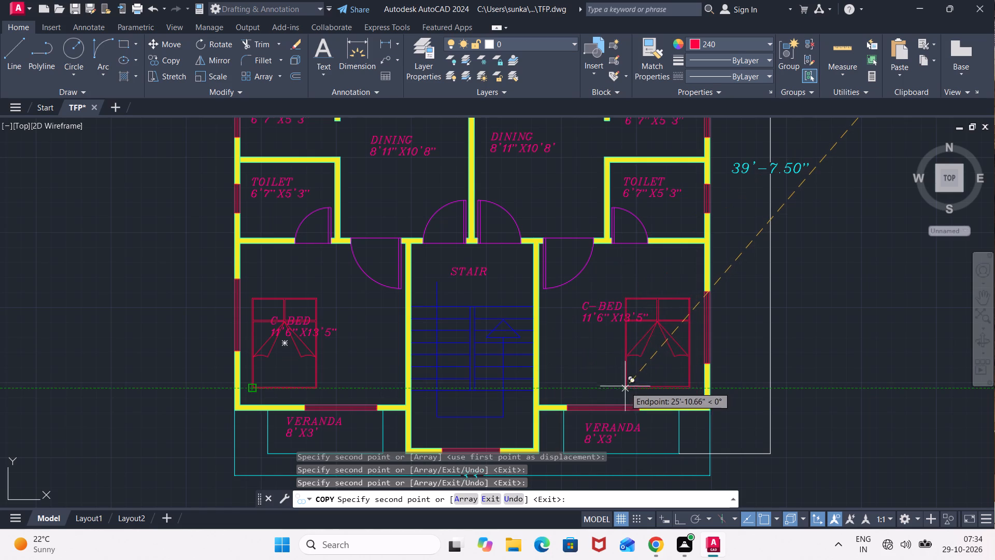
{"action": "left_click", "coordinate": [624, 384]}
{"action": "key", "text": "Escape"}
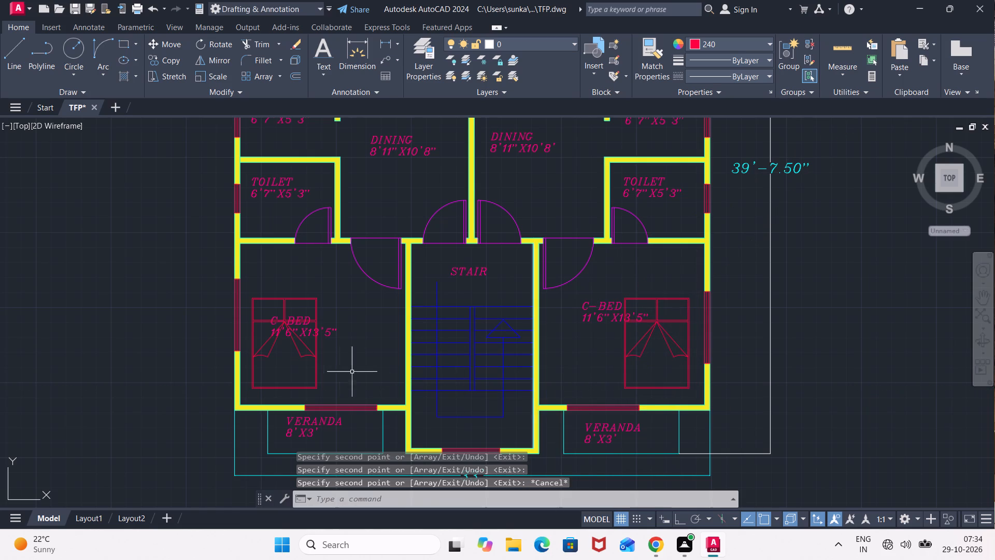
Move the west bedroom's C-BED label and its 11'6"X13'5" size text straight north, clear of the bed.
{"action": "left_click", "coordinate": [324, 334]}
{"action": "scroll", "coordinate": [302, 324], "scroll_direction": "up", "scroll_amount": 2}
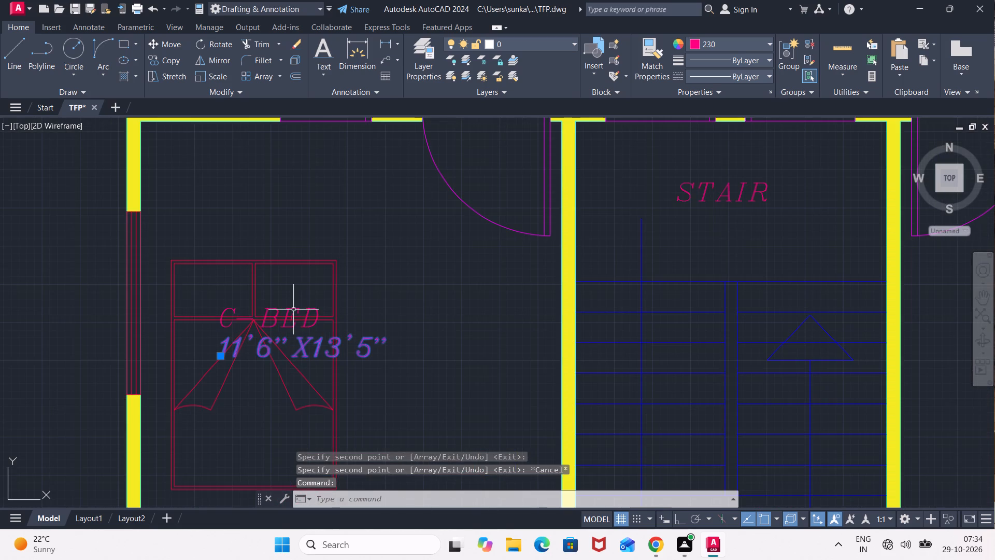
{"action": "left_click", "coordinate": [293, 310]}
{"action": "key", "text": "m"}
{"action": "key", "text": "Return"}
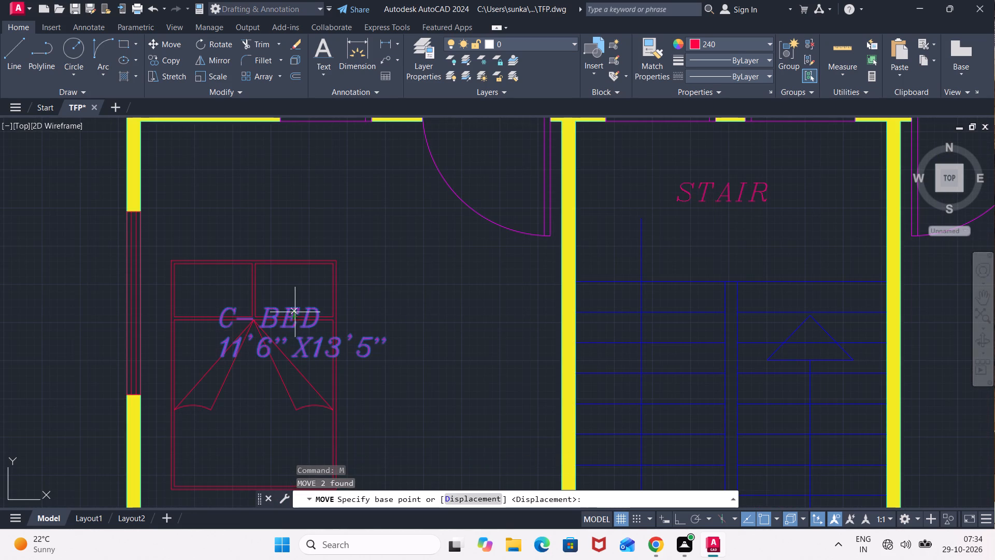
{"action": "left_click", "coordinate": [294, 313]}
{"action": "left_click", "coordinate": [295, 176]}
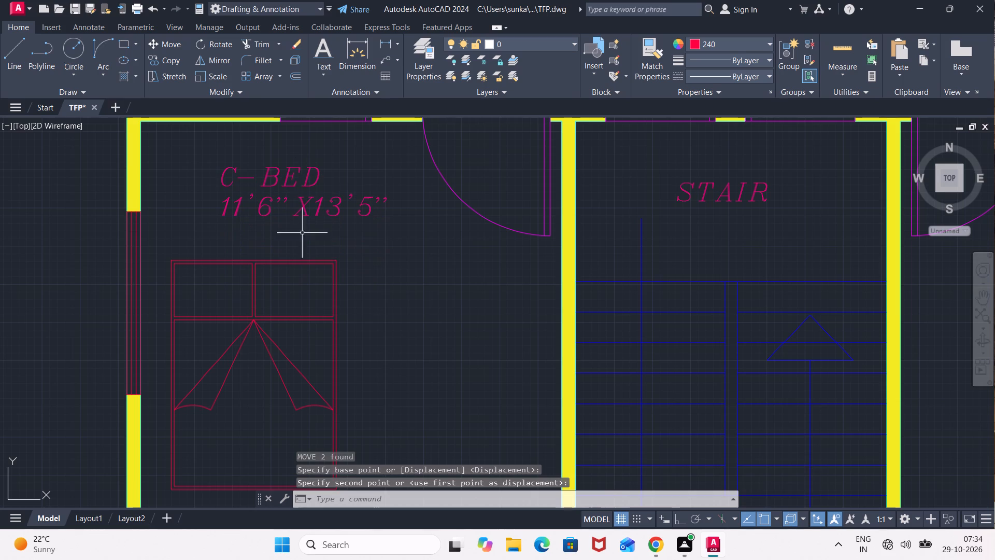
Rotate the west C-BED room's entire bed symbol about half a turn around its north-east corner.
{"action": "middle_click_drag", "start_coordinate": [368, 260], "coordinate": [391, 181]}
{"action": "scroll", "coordinate": [392, 181], "scroll_direction": "up", "scroll_amount": 1}
{"action": "left_click", "coordinate": [390, 166]}
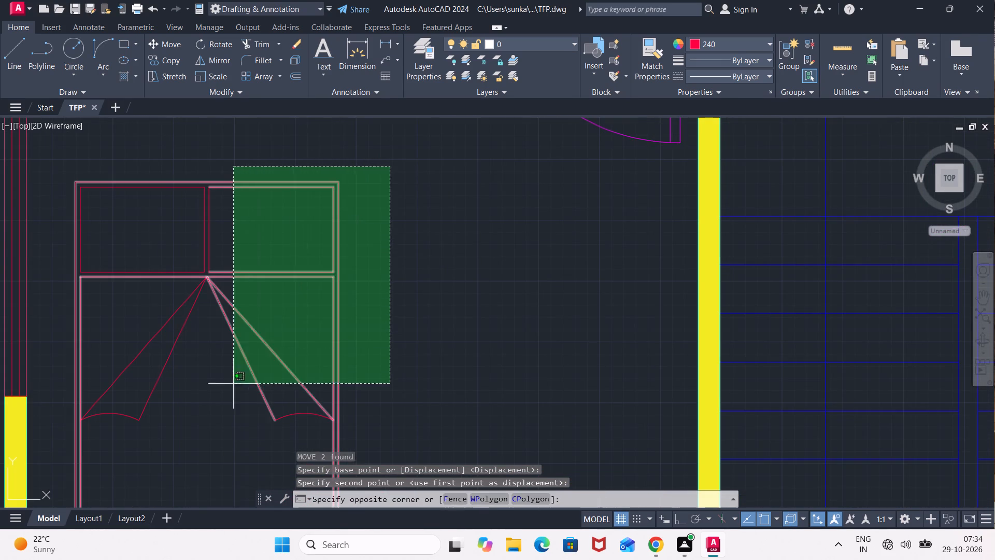
{"action": "middle_click_drag", "start_coordinate": [233, 386], "coordinate": [305, 242]}
{"action": "left_click", "coordinate": [129, 426]}
{"action": "middle_click_drag", "start_coordinate": [253, 404], "coordinate": [267, 430]}
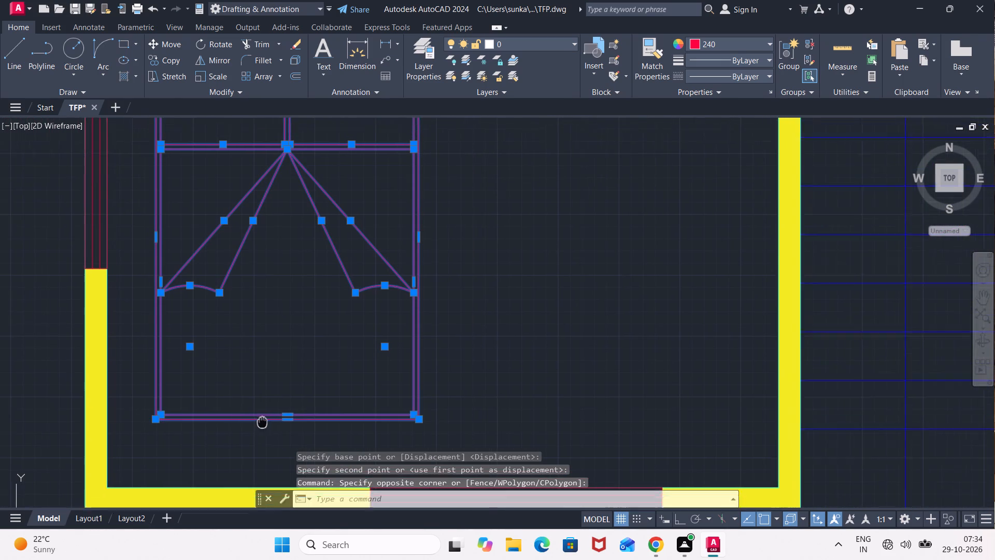
{"action": "middle_click_drag", "start_coordinate": [267, 430], "coordinate": [278, 443]}
{"action": "type", "text": "RO"}
{"action": "key", "text": "Return"}
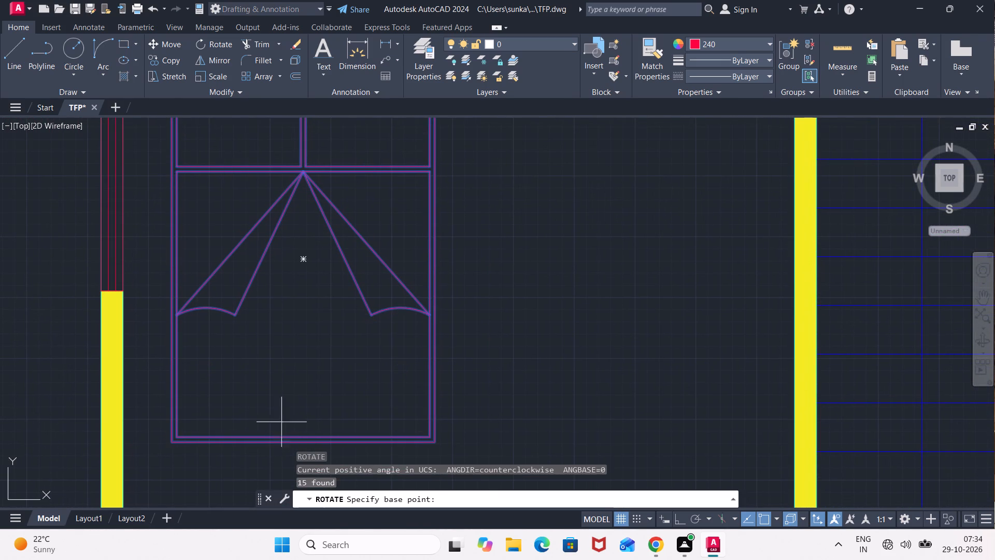
{"action": "middle_click_drag", "start_coordinate": [427, 302], "coordinate": [428, 349]}
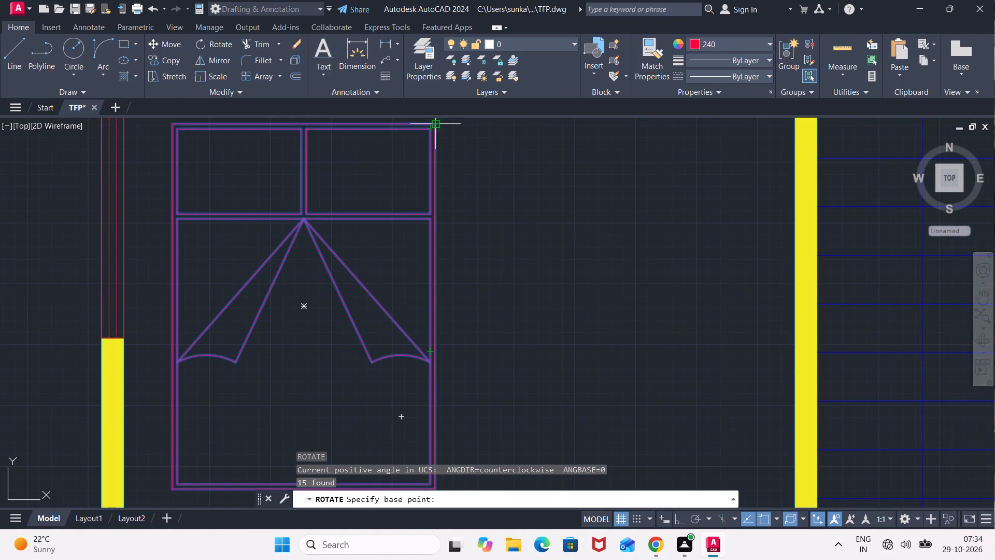
{"action": "left_click", "coordinate": [436, 127]}
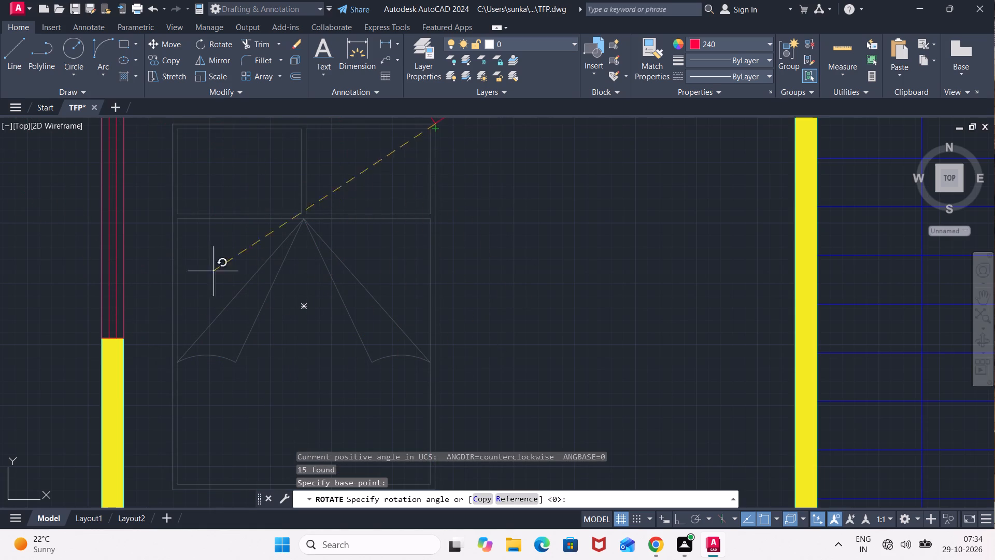
{"action": "middle_click_drag", "start_coordinate": [49, 125], "coordinate": [49, 166]}
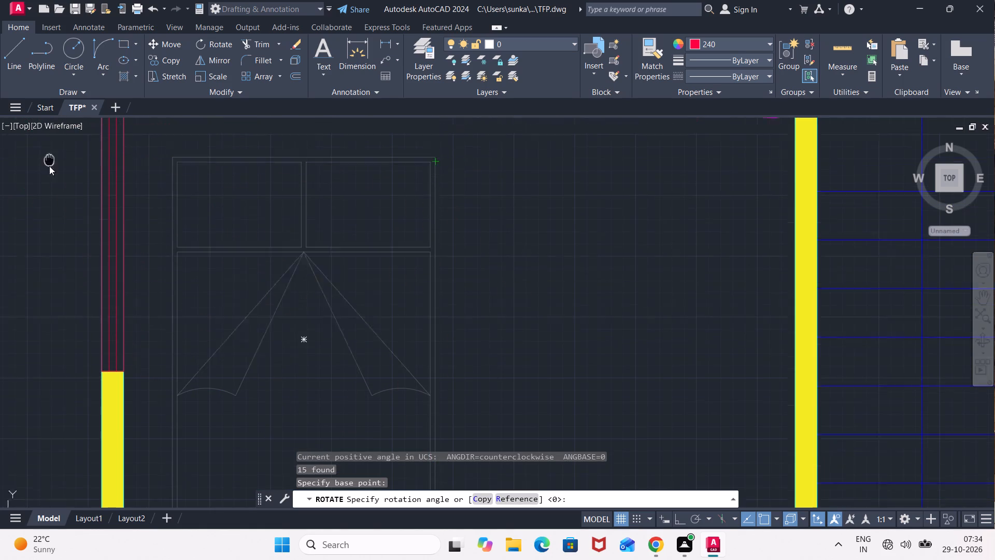
{"action": "middle_click_drag", "start_coordinate": [49, 166], "coordinate": [35, 440]}
{"action": "left_click", "coordinate": [35, 440]}
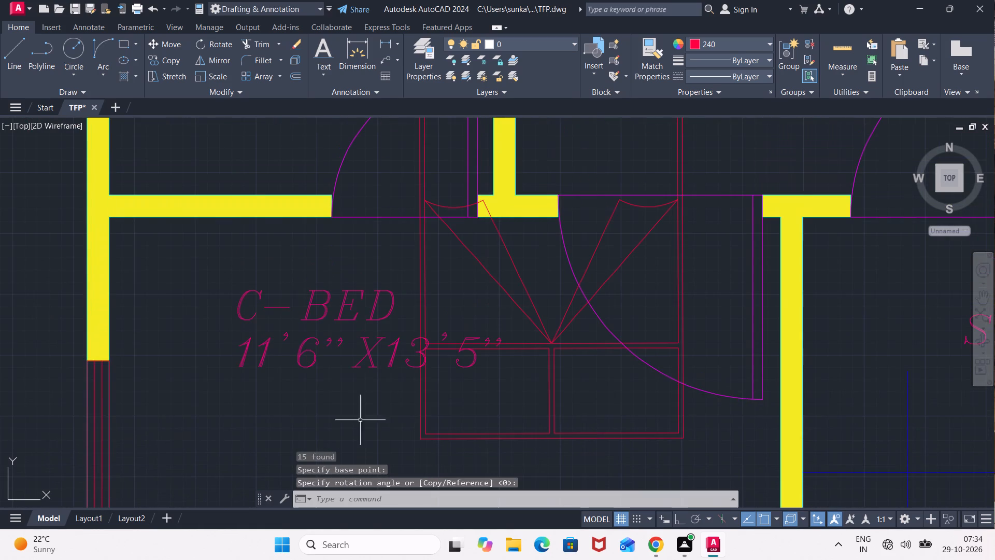
Move the whole rotated bed symbol by its south-east corner into the south-west part of the west C-BED room, near the veranda wall.
{"action": "middle_click_drag", "start_coordinate": [426, 409], "coordinate": [372, 345]}
{"action": "left_click", "coordinate": [516, 259]}
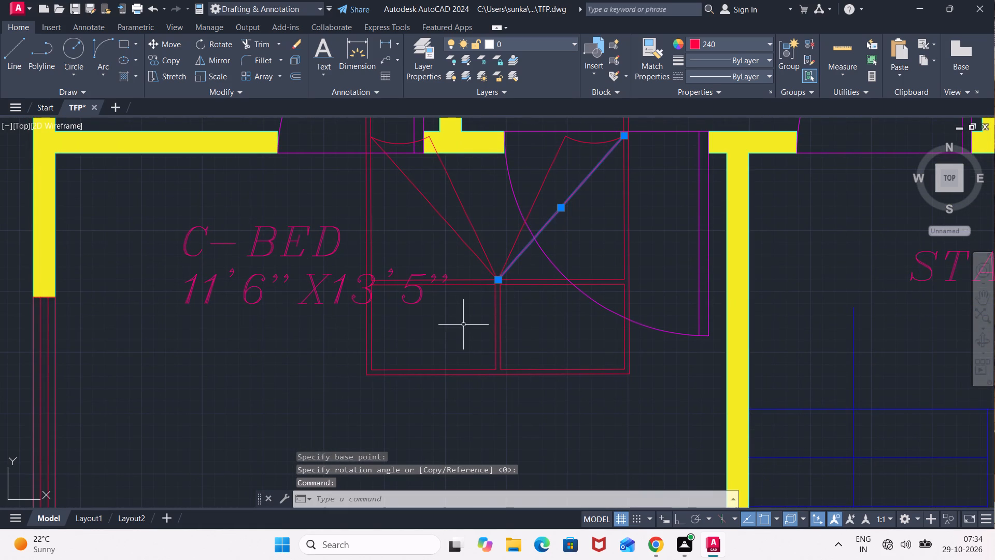
{"action": "left_click", "coordinate": [530, 259]}
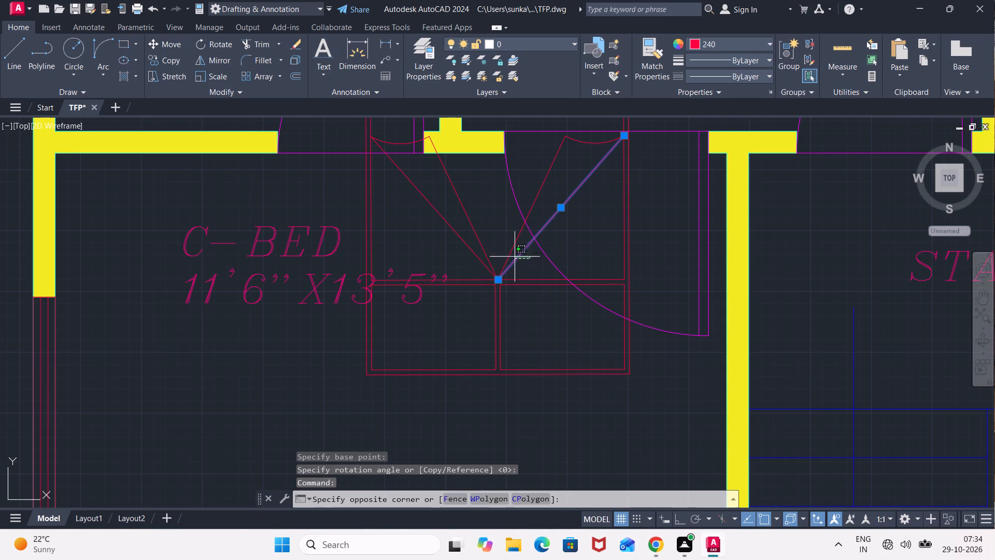
{"action": "left_click", "coordinate": [446, 253]}
{"action": "left_click", "coordinate": [483, 272]}
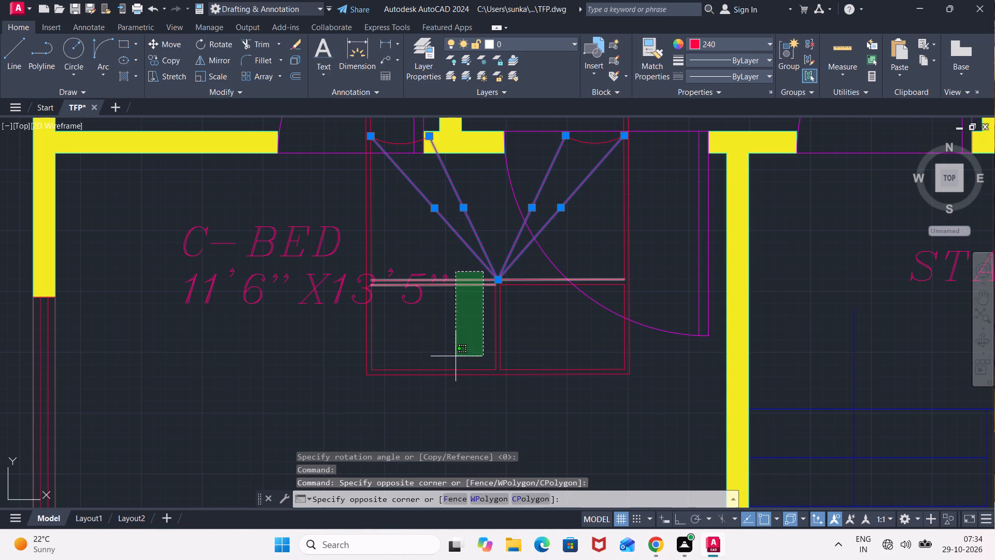
{"action": "left_click", "coordinate": [456, 356]}
{"action": "left_click", "coordinate": [648, 341]}
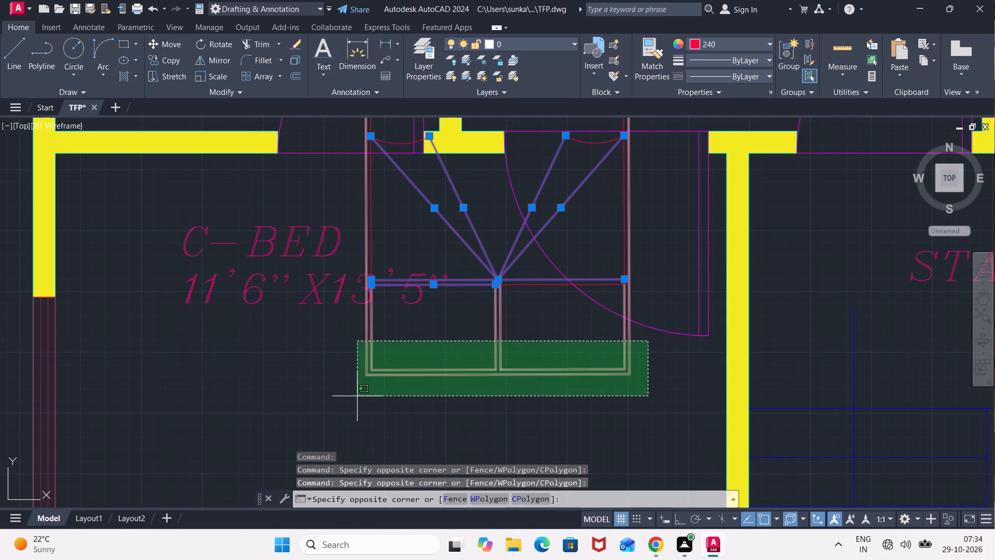
{"action": "left_click", "coordinate": [340, 397]}
{"action": "middle_click_drag", "start_coordinate": [507, 365], "coordinate": [497, 480]}
{"action": "left_click", "coordinate": [370, 346]}
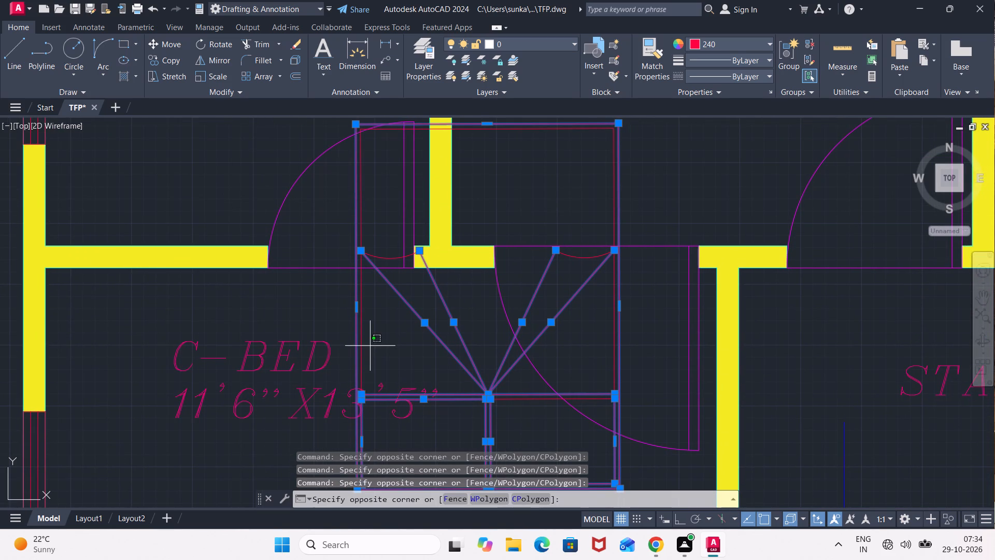
{"action": "left_click", "coordinate": [354, 352]}
{"action": "middle_click_drag", "start_coordinate": [380, 330], "coordinate": [383, 380]}
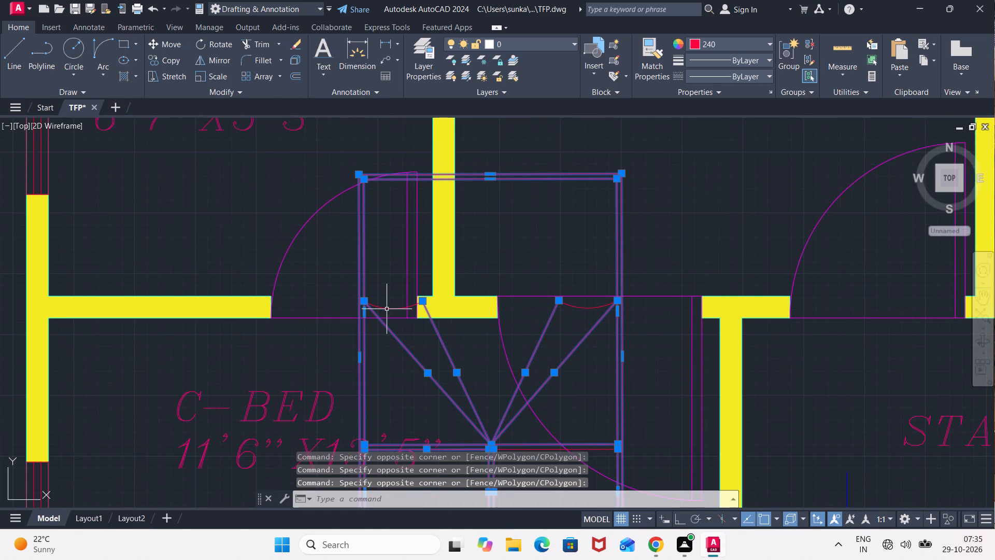
{"action": "left_click", "coordinate": [387, 309]}
{"action": "left_click", "coordinate": [586, 307]}
{"action": "middle_click_drag", "start_coordinate": [591, 371], "coordinate": [579, 275]}
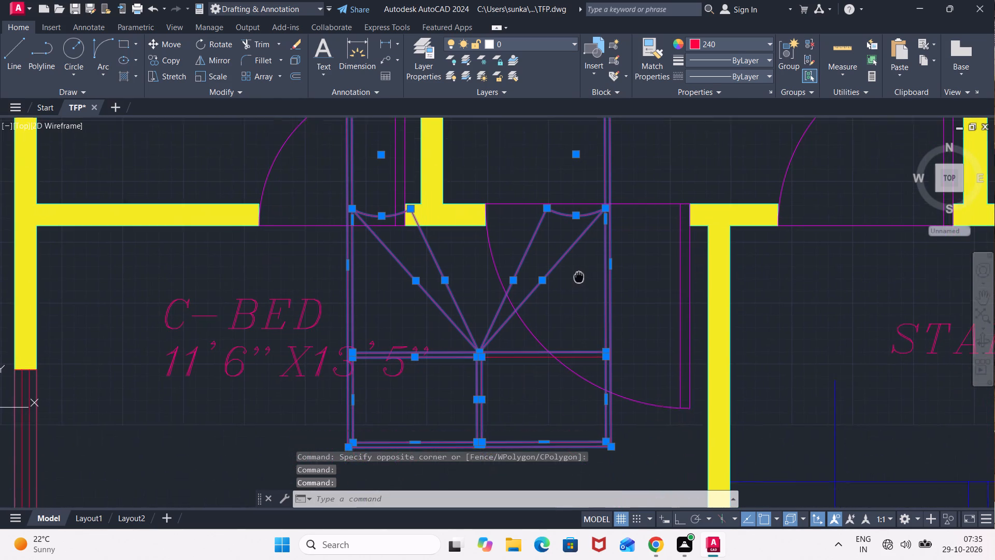
{"action": "middle_click_drag", "start_coordinate": [579, 275], "coordinate": [579, 272]}
{"action": "left_click", "coordinate": [522, 351]}
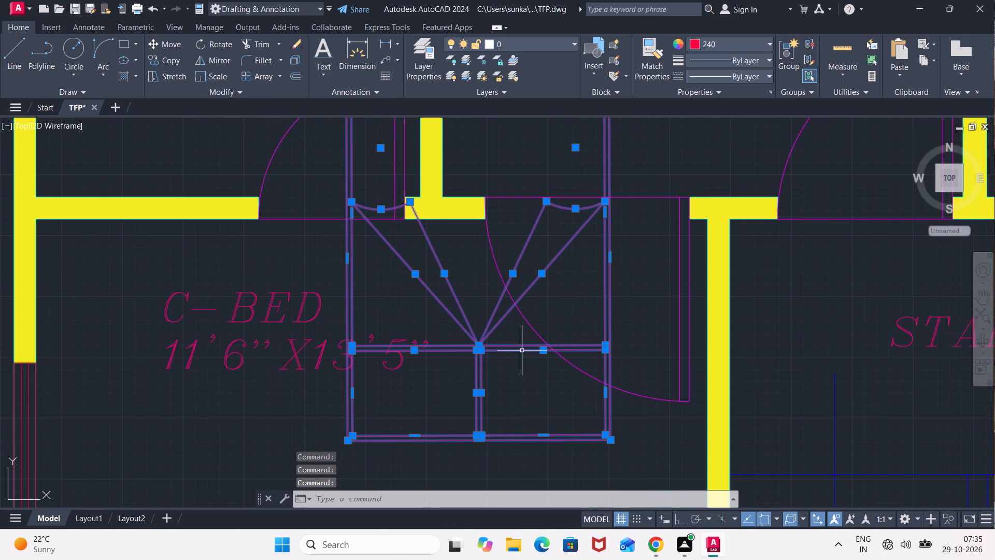
{"action": "key", "text": "m"}
{"action": "key", "text": "Return"}
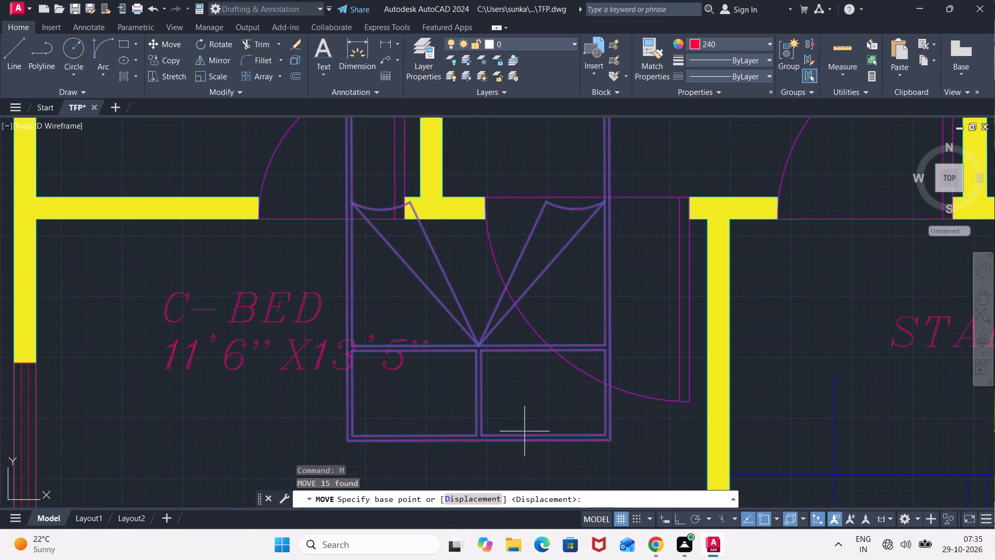
{"action": "left_click", "coordinate": [613, 440]}
{"action": "middle_click_drag", "start_coordinate": [525, 472], "coordinate": [513, 388]}
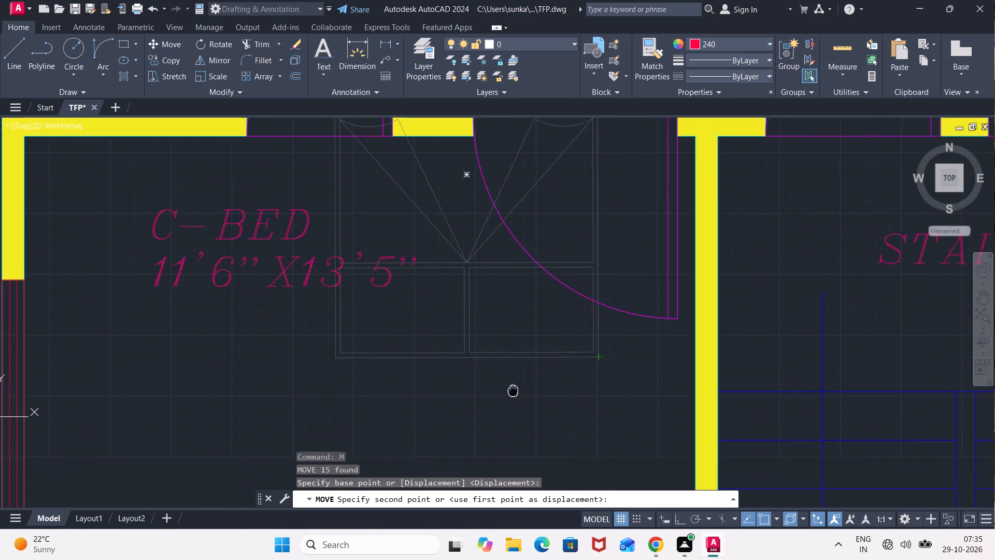
{"action": "middle_click_drag", "start_coordinate": [513, 388], "coordinate": [513, 337]}
{"action": "scroll", "coordinate": [452, 431], "scroll_direction": "down", "scroll_amount": 3}
{"action": "middle_click_drag", "start_coordinate": [448, 442], "coordinate": [455, 312]}
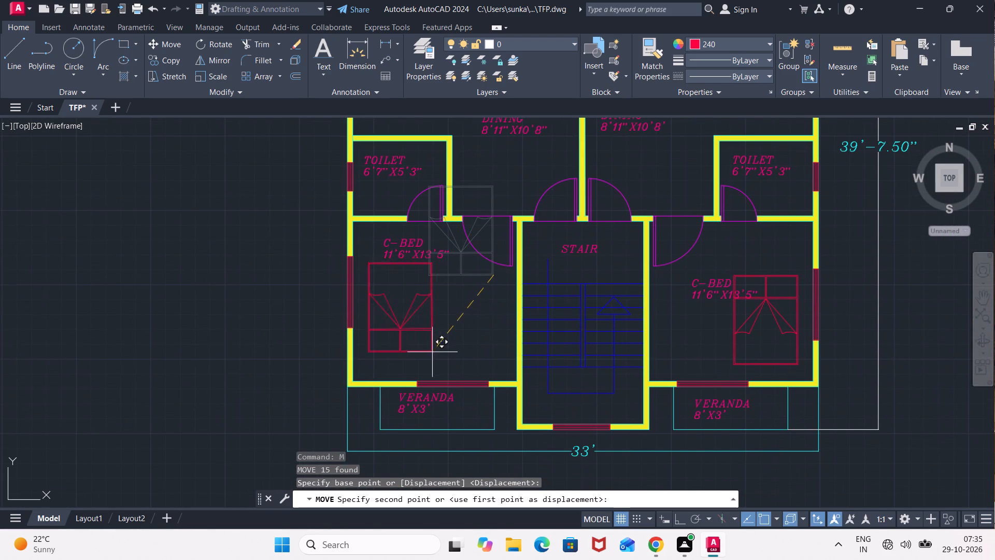
{"action": "left_click", "coordinate": [434, 372]}
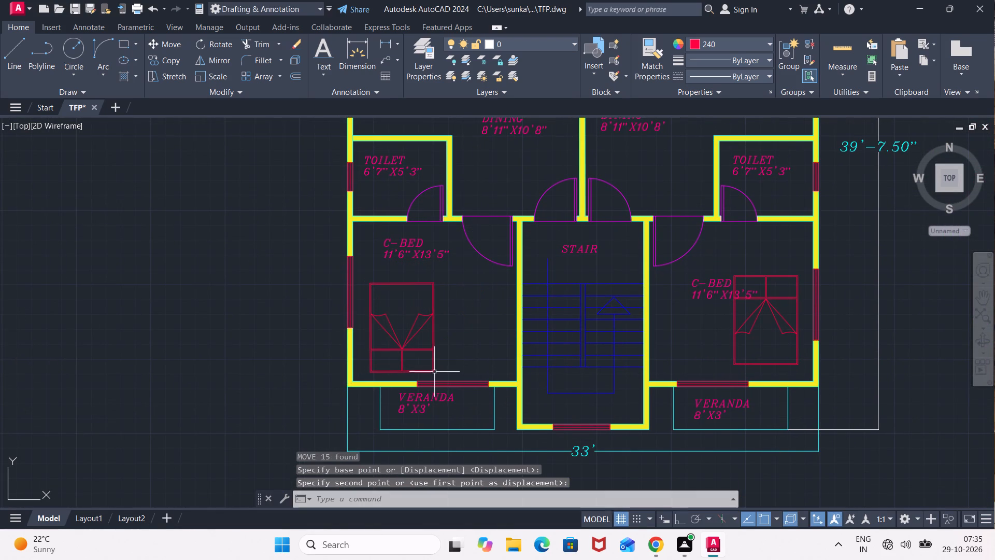
Copy the rotated bed symbol in the west C-BED room to the clipboard.
{"action": "left_click", "coordinate": [444, 276]}
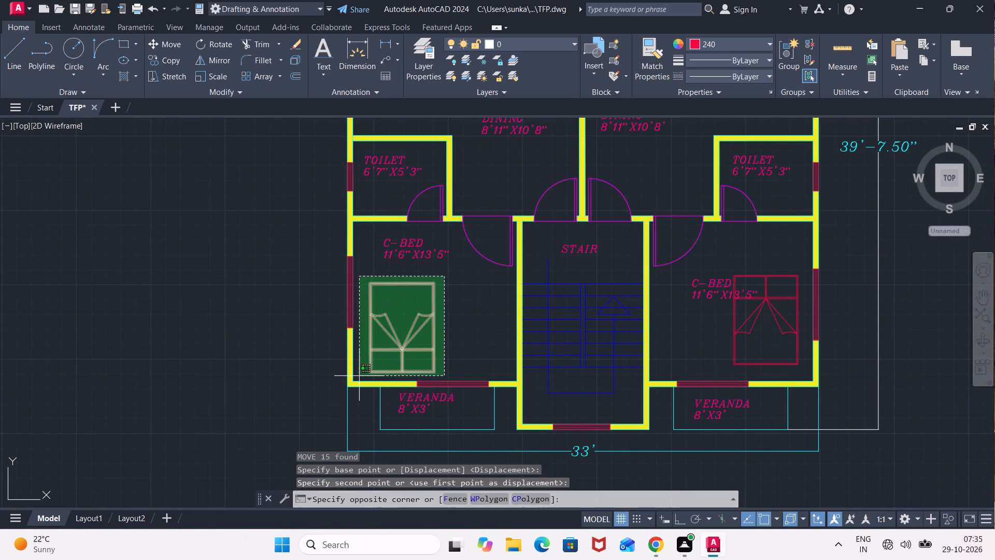
{"action": "left_click", "coordinate": [359, 376]}
{"action": "key", "text": "ctrl+c"}
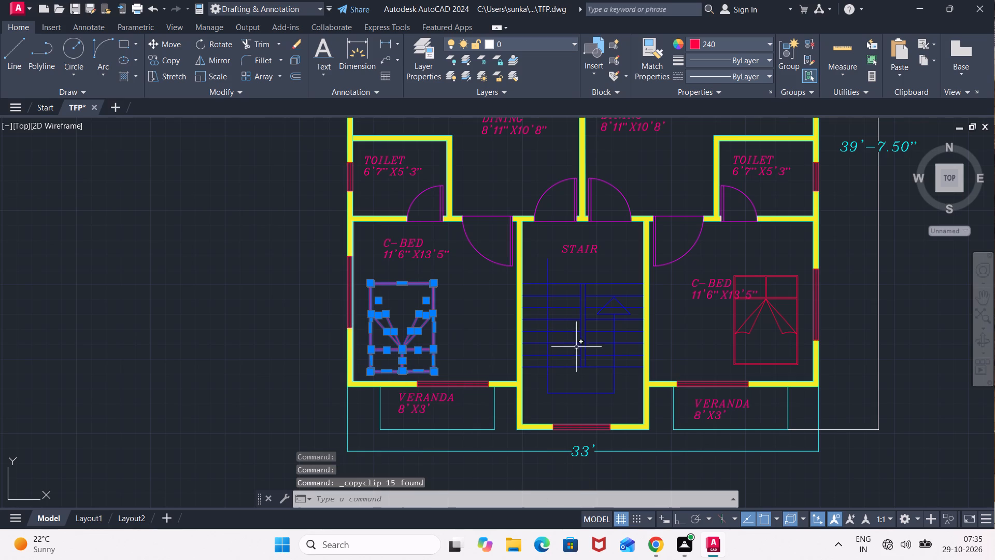
{"action": "middle_click_drag", "start_coordinate": [743, 338], "coordinate": [639, 343]}
{"action": "key", "text": "Escape"}
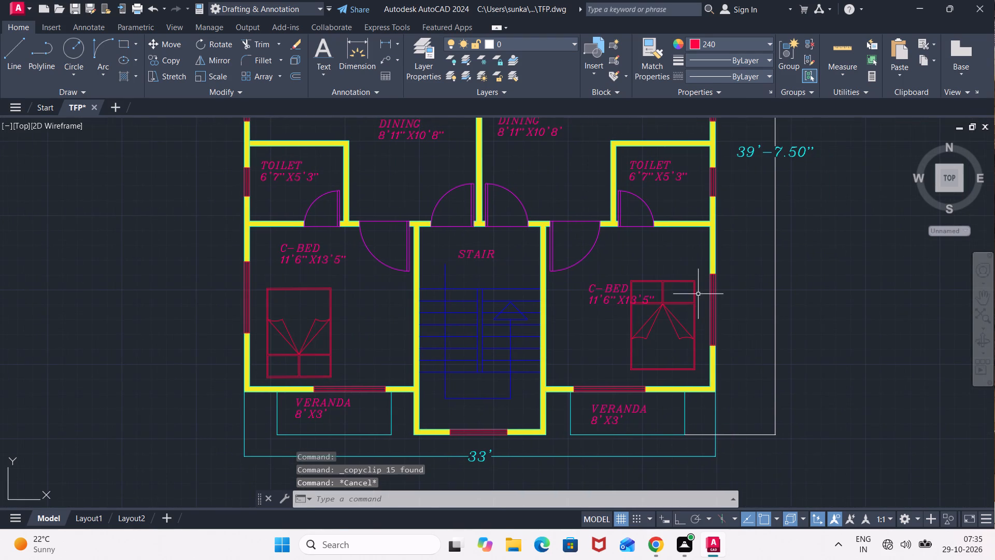
Erase the unrotated bed symbol from the east C-BED room, including both of its small arcs.
{"action": "scroll", "coordinate": [698, 289], "scroll_direction": "up", "scroll_amount": 2}
{"action": "left_click", "coordinate": [695, 263]}
{"action": "left_click", "coordinate": [594, 446]}
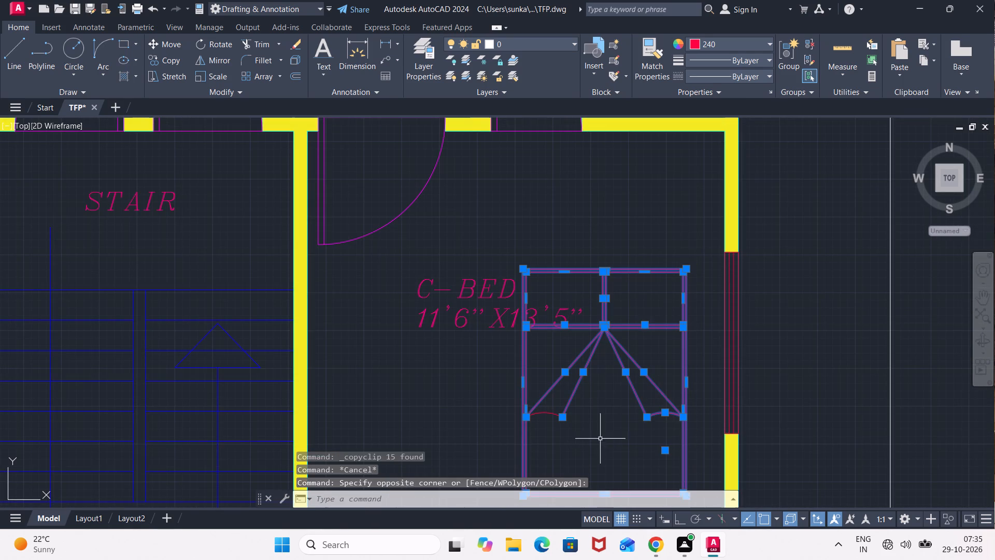
{"action": "middle_click_drag", "start_coordinate": [608, 432], "coordinate": [608, 290]}
{"action": "key", "text": "Delete"}
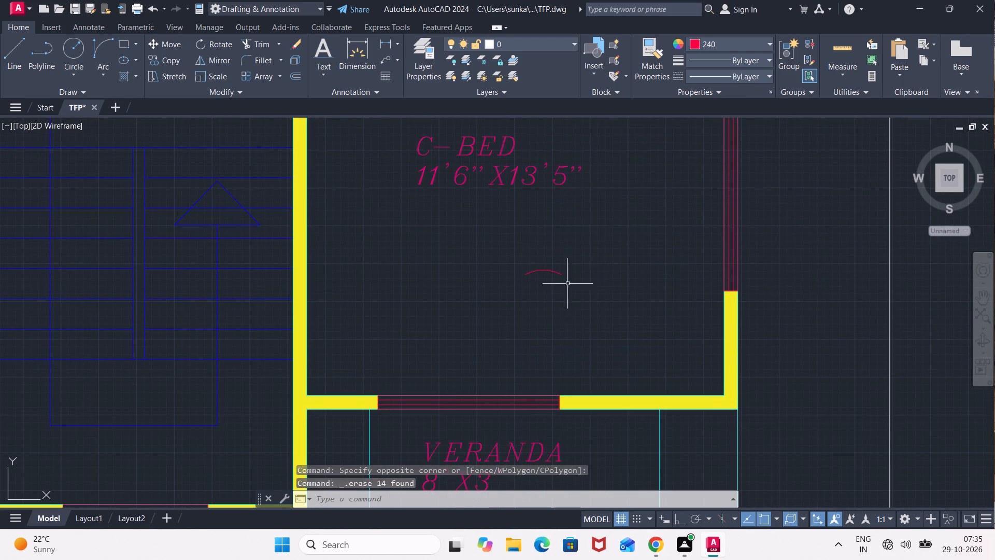
{"action": "left_click", "coordinate": [563, 272]}
{"action": "left_click", "coordinate": [534, 276]}
{"action": "key", "text": "Delete"}
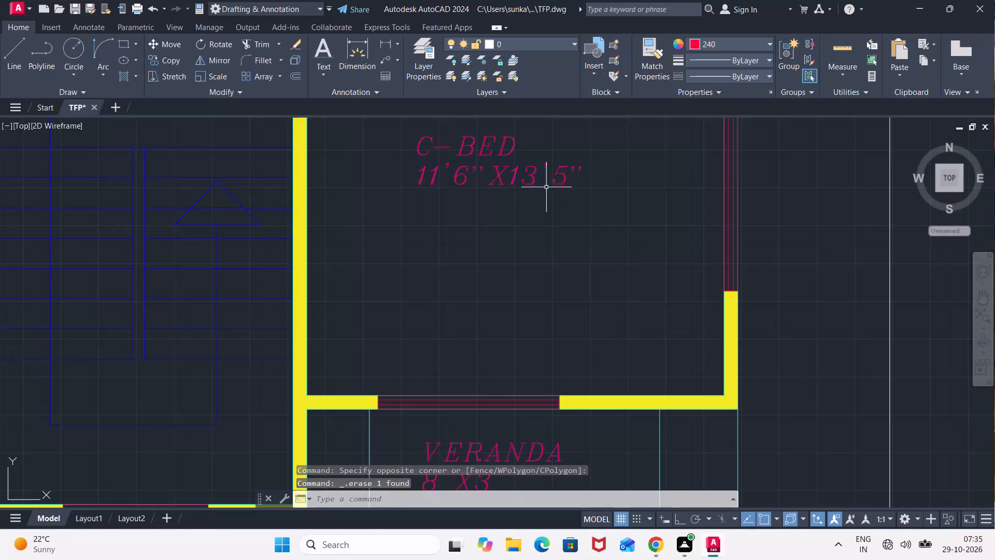
Move the east bedroom's C-BED label and its 11'6"X13'5" size text north-east, level with the room's door swing.
{"action": "left_click", "coordinate": [546, 173]}
{"action": "left_click", "coordinate": [532, 176]}
{"action": "left_click", "coordinate": [509, 143]}
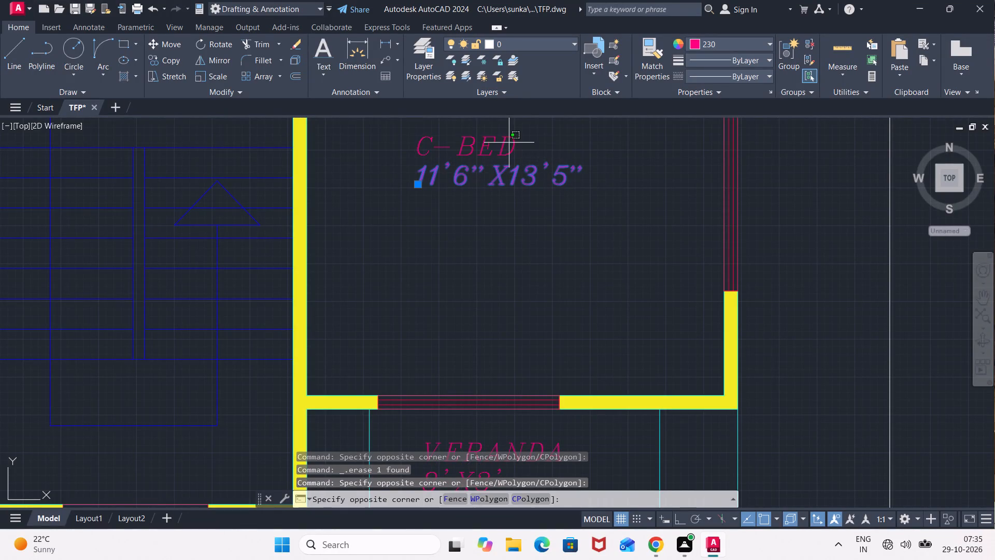
{"action": "left_click", "coordinate": [489, 153]}
{"action": "key", "text": "m"}
{"action": "key", "text": "Return"}
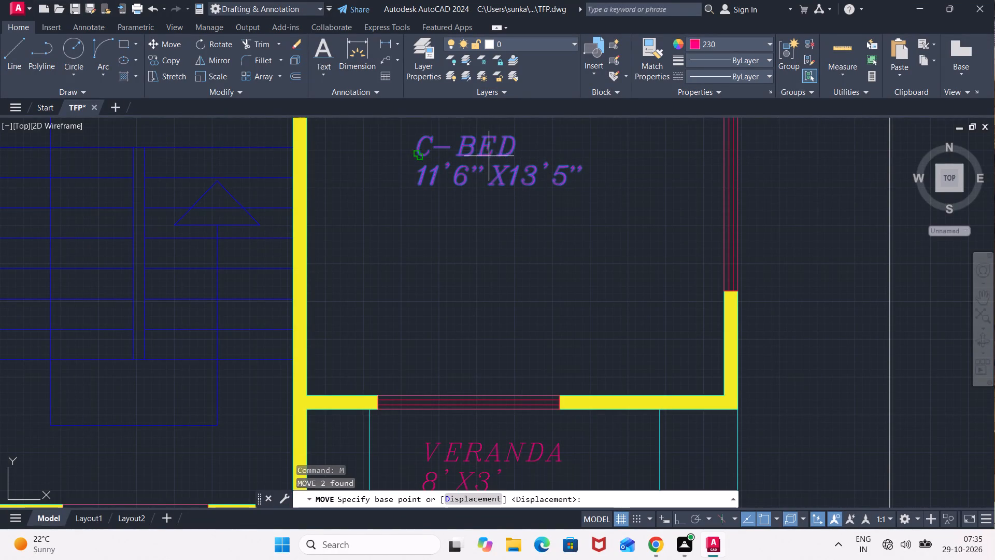
{"action": "middle_click_drag", "start_coordinate": [521, 151], "coordinate": [523, 252]}
{"action": "left_click", "coordinate": [512, 243]}
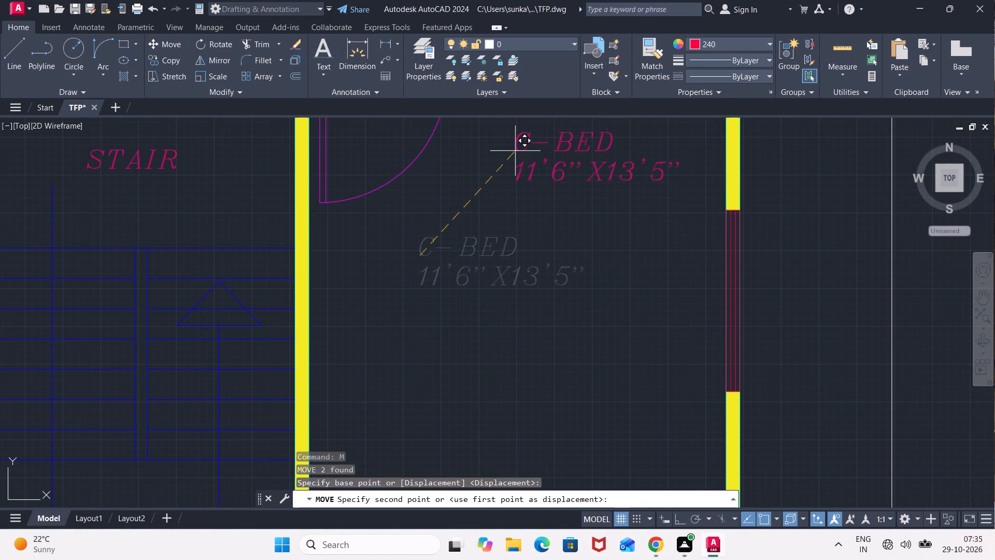
{"action": "left_click", "coordinate": [515, 151]}
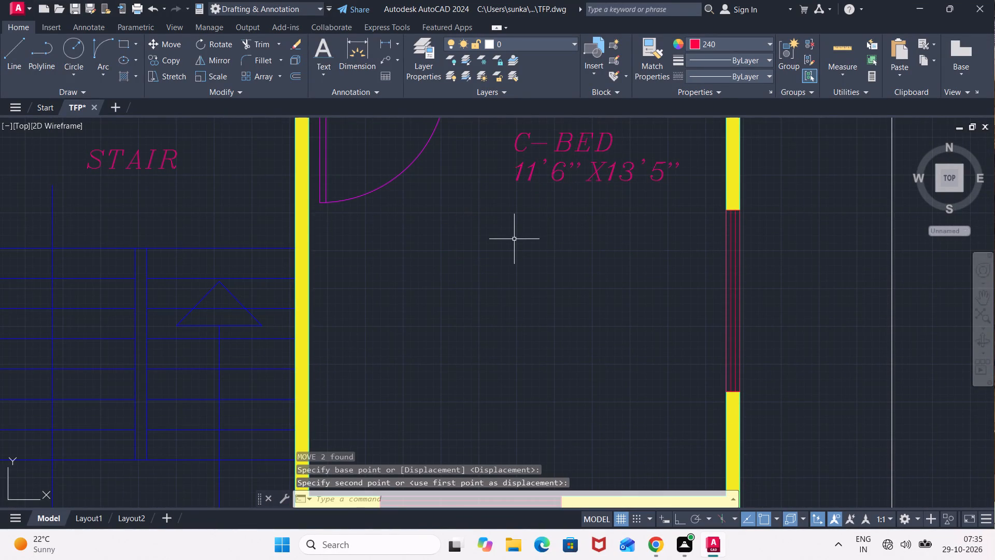
Paste the rotated bed symbol into the east C-BED room, below the label and just off the veranda wall.
{"action": "key", "text": "ctrl+v"}
{"action": "scroll", "coordinate": [496, 358], "scroll_direction": "down", "scroll_amount": 2}
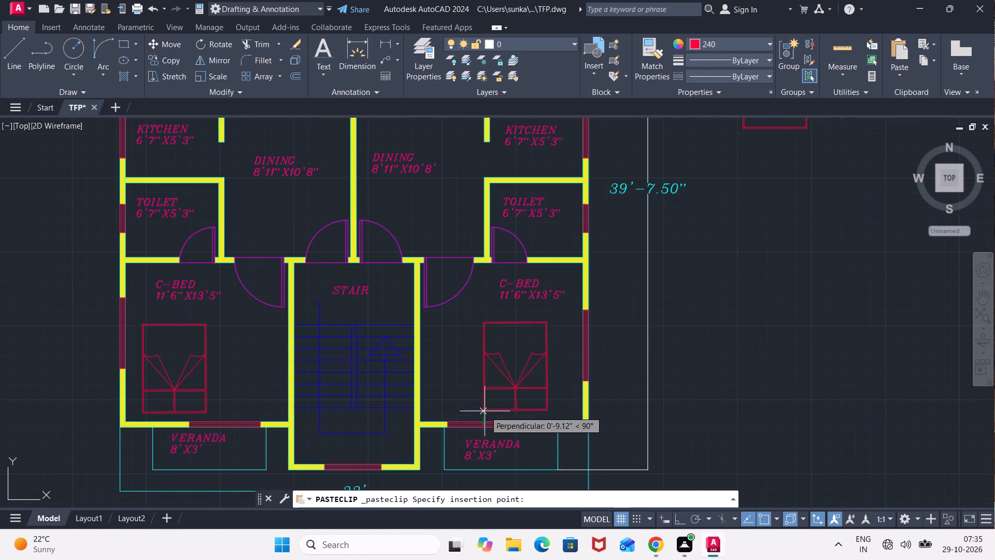
{"action": "left_click", "coordinate": [490, 408]}
Move the east bedroom's M-BED label and its 11'6"X13'5" size text south, clear of the bed.
{"action": "middle_click_drag", "start_coordinate": [501, 251], "coordinate": [485, 452]}
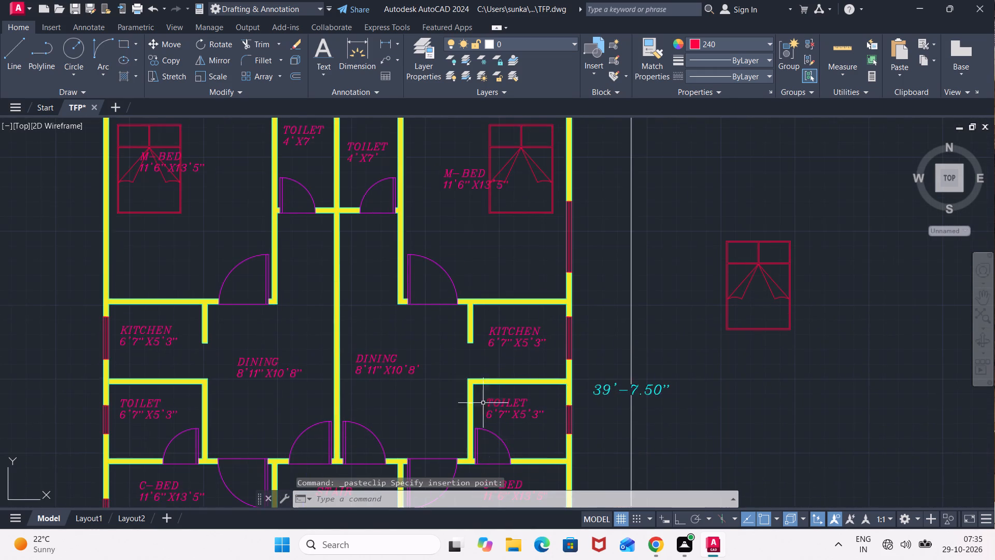
{"action": "middle_click_drag", "start_coordinate": [471, 250], "coordinate": [473, 339]}
{"action": "left_click", "coordinate": [474, 260]}
{"action": "left_click", "coordinate": [471, 270]}
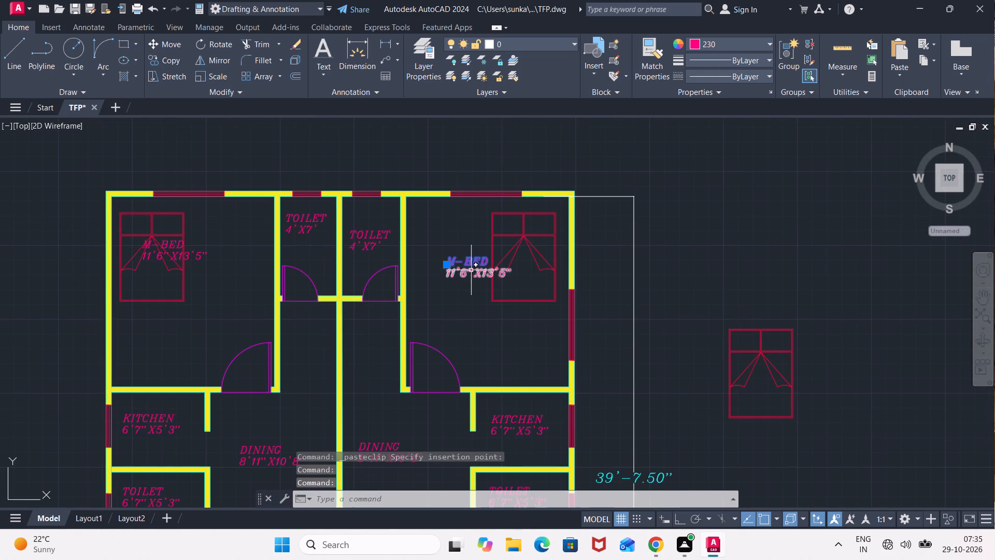
{"action": "key", "text": "m"}
{"action": "key", "text": "Return"}
{"action": "left_click", "coordinate": [470, 271]}
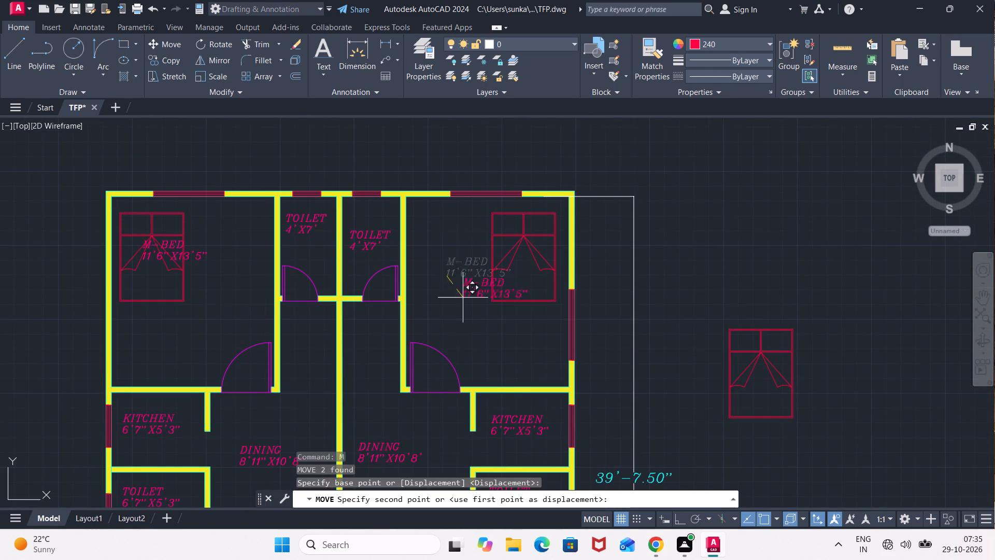
{"action": "left_click", "coordinate": [452, 334]}
Move the west bedroom's M-BED label and its 11'6"X13'5" size text south-east, clear of the bed symbol.
{"action": "middle_click_drag", "start_coordinate": [353, 314], "coordinate": [506, 341]}
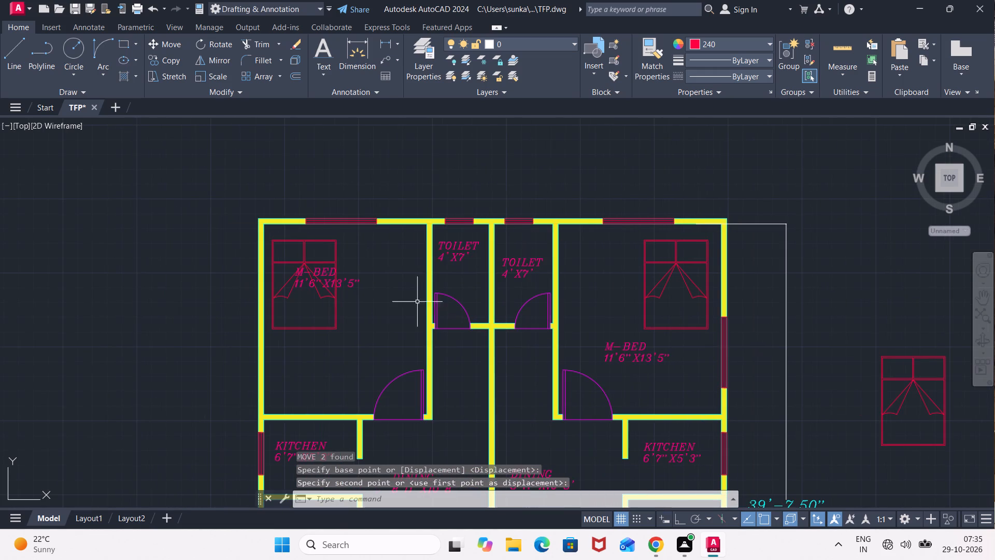
{"action": "scroll", "coordinate": [332, 282], "scroll_direction": "up", "scroll_amount": 2}
{"action": "left_click", "coordinate": [332, 282]}
{"action": "left_click", "coordinate": [328, 254]}
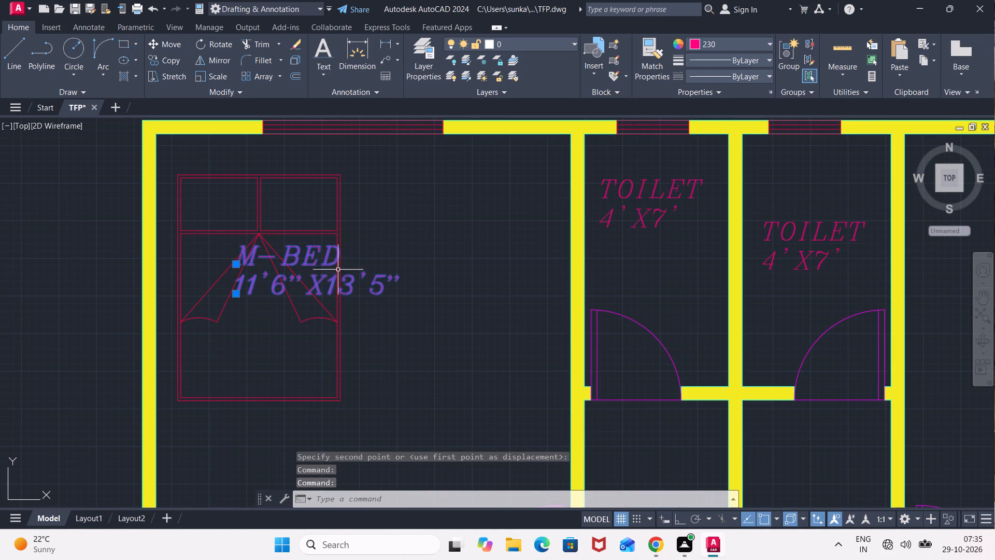
{"action": "key", "text": "m"}
{"action": "key", "text": "Return"}
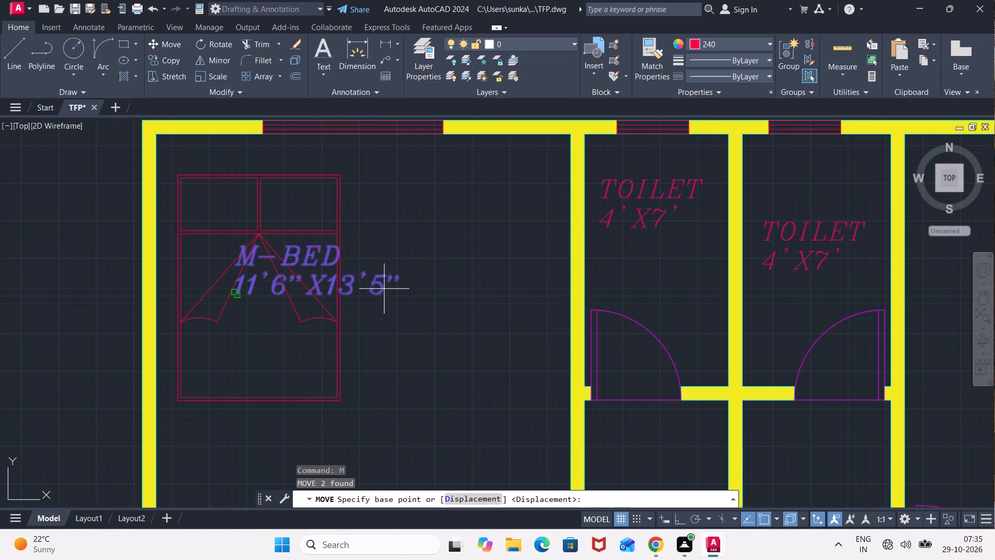
{"action": "left_click", "coordinate": [379, 285]}
{"action": "left_click", "coordinate": [390, 428]}
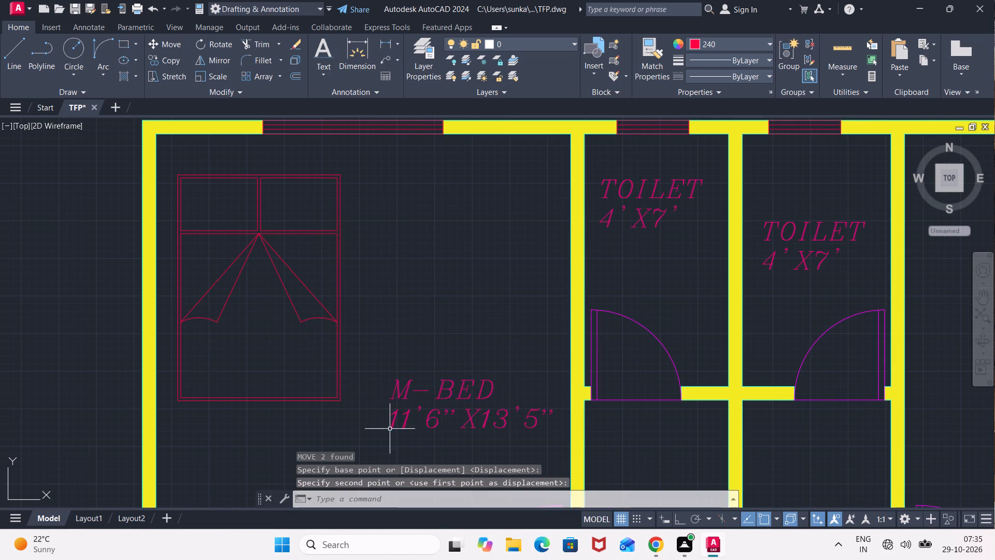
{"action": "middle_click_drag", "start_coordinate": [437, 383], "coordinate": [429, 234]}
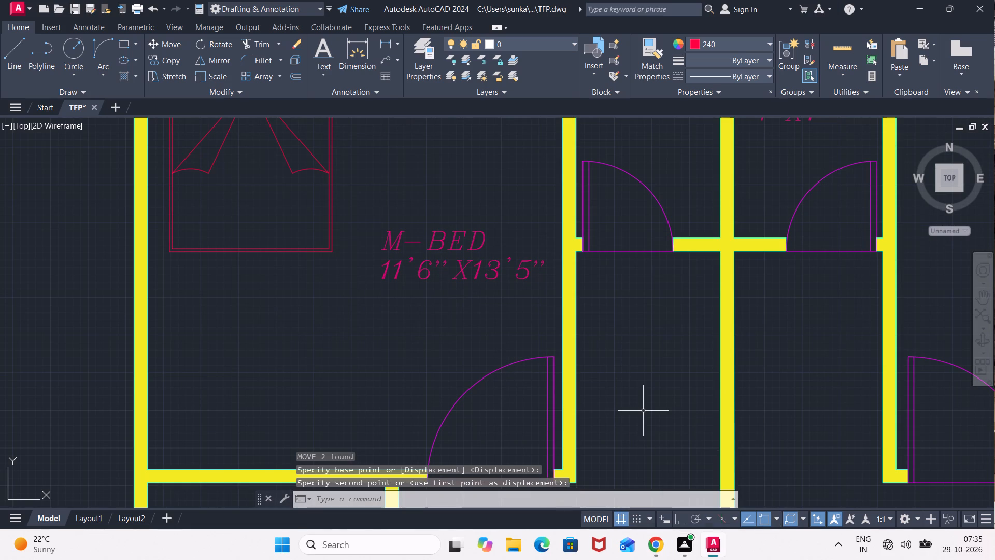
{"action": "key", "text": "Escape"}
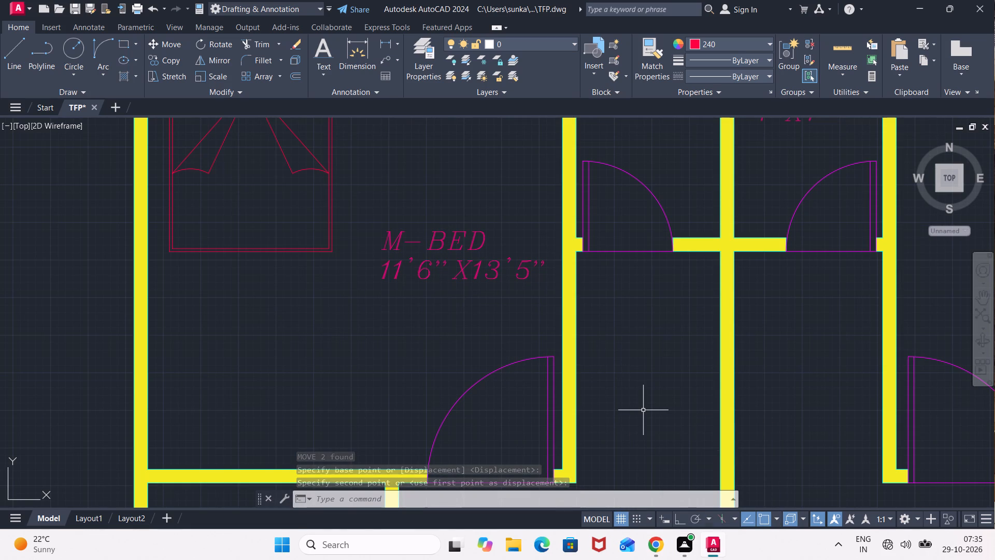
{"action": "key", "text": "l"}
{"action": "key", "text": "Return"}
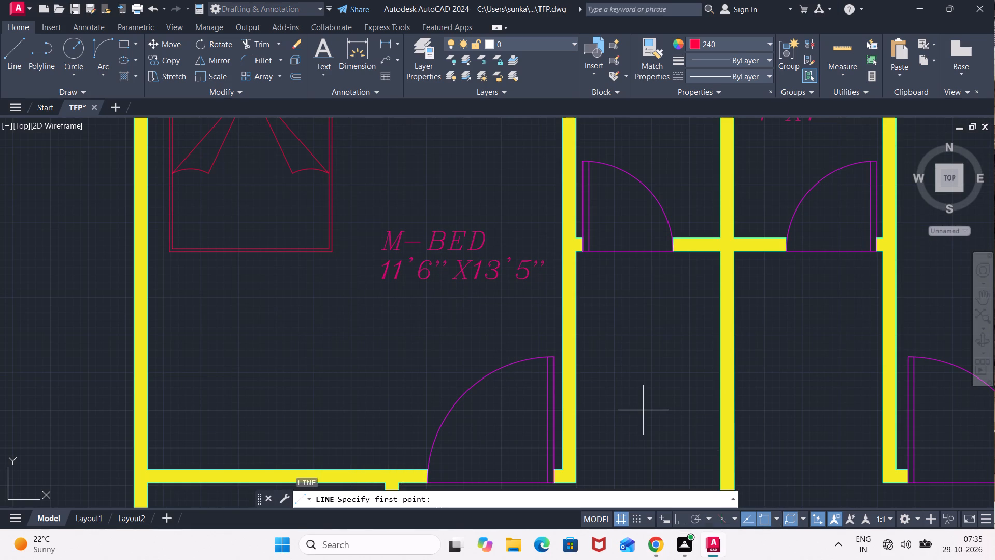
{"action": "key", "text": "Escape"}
Save the TFP drawing.
{"action": "key", "text": "ctrl+s"}
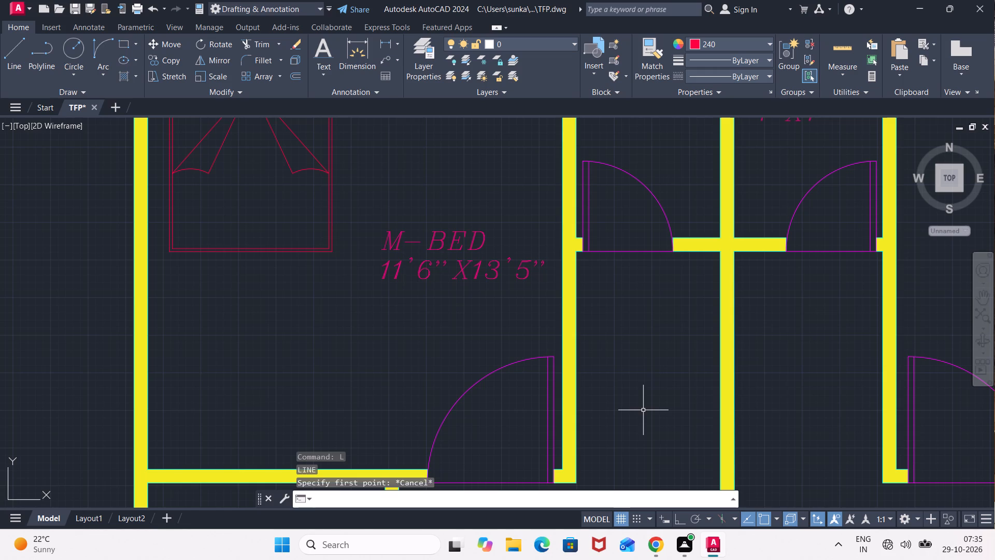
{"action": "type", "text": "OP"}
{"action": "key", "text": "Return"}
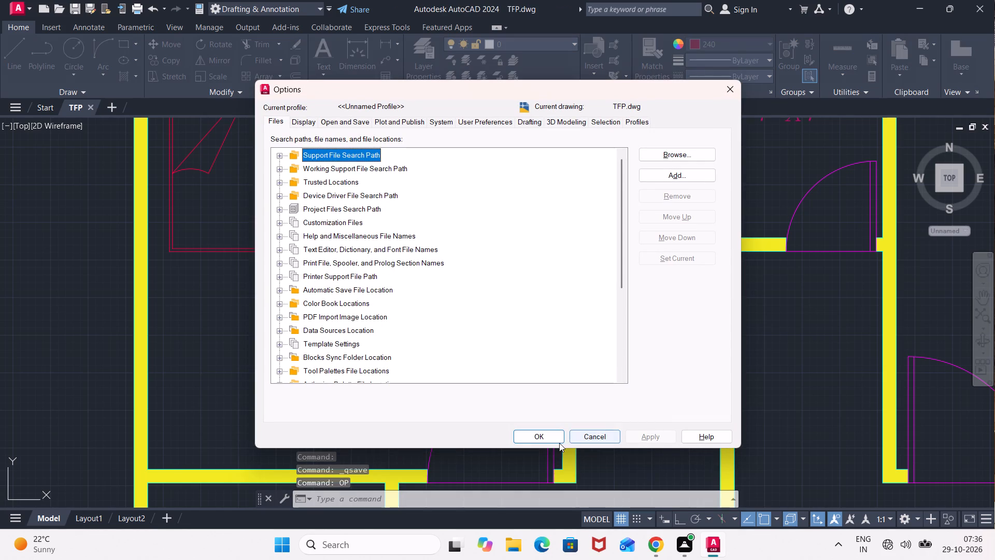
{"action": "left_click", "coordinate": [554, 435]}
Start a plot of the model and choose Microsoft Print to PDF as the plotter.
{"action": "key", "text": "ctrl+p"}
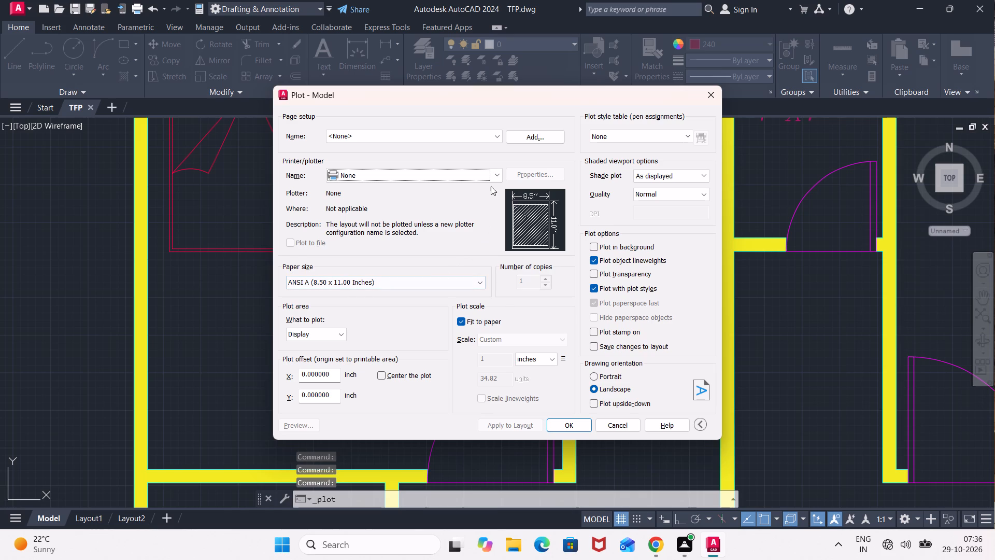
{"action": "left_click", "coordinate": [495, 174]}
{"action": "left_click", "coordinate": [443, 209]}
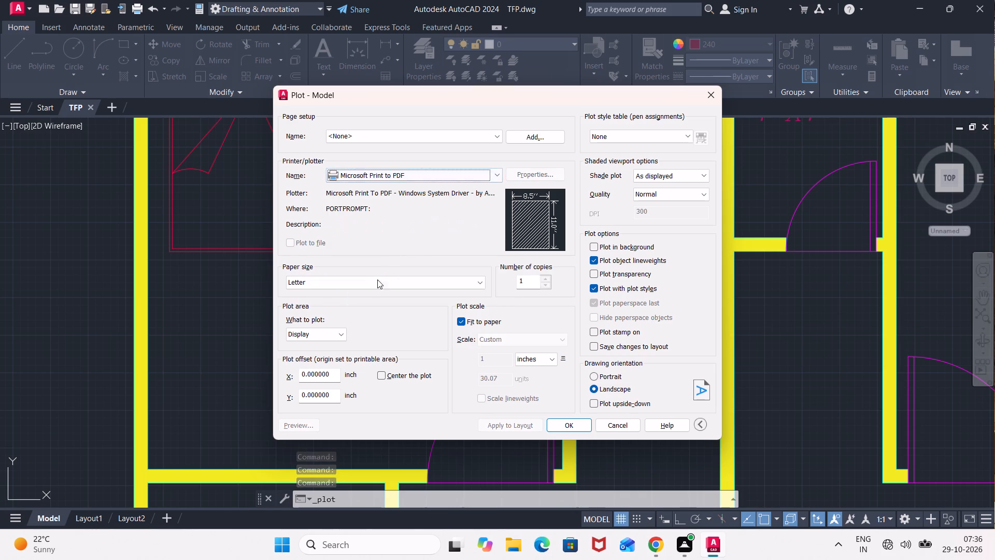
Set the plot area to a window enclosing the whole floor plan with its 33' and 39'-7.50" dimensions.
{"action": "left_click", "coordinate": [332, 333]}
{"action": "left_click", "coordinate": [326, 376]}
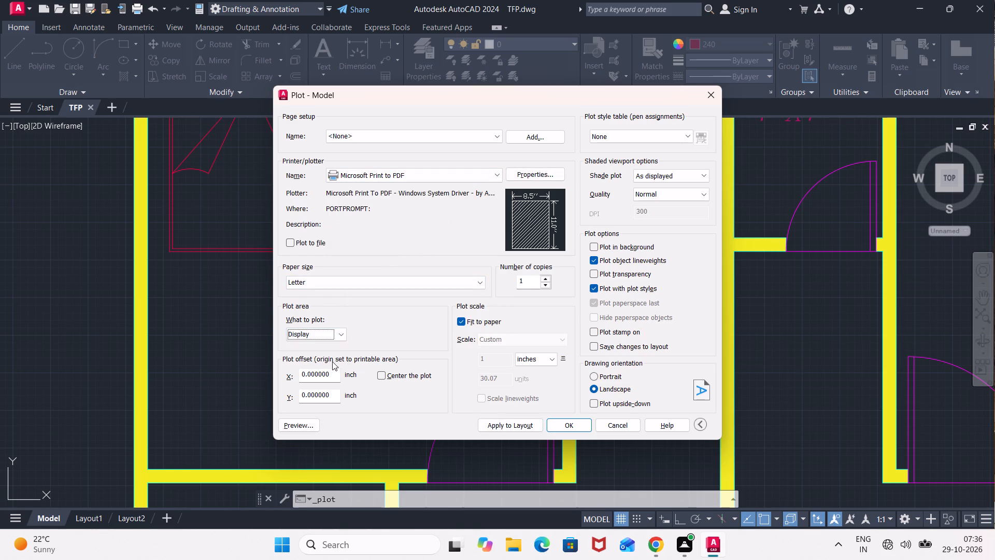
{"action": "left_click", "coordinate": [342, 334]}
{"action": "left_click", "coordinate": [323, 374]}
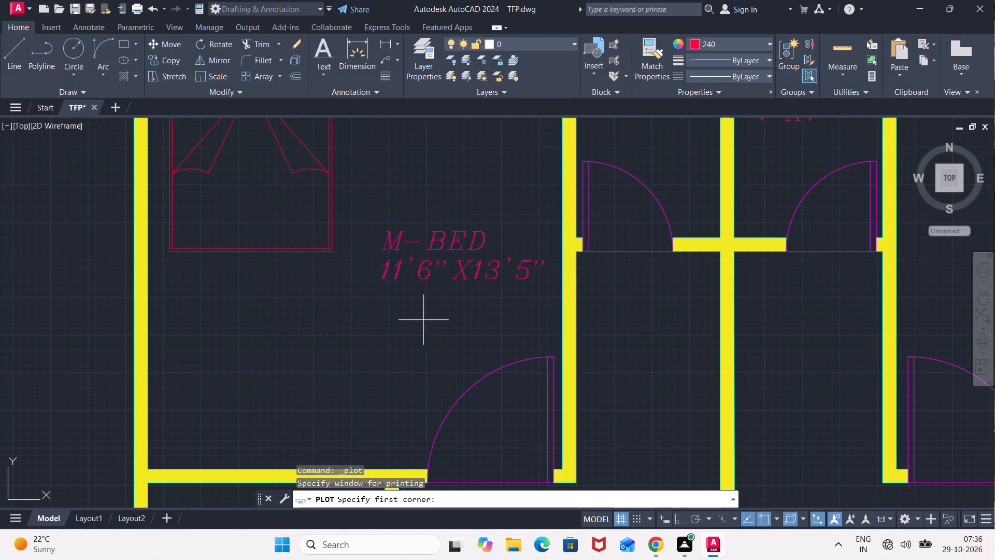
{"action": "scroll", "coordinate": [423, 320], "scroll_direction": "down", "scroll_amount": 3}
{"action": "left_click", "coordinate": [330, 217]}
{"action": "middle_click_drag", "start_coordinate": [635, 387], "coordinate": [635, 276]}
{"action": "middle_click_drag", "start_coordinate": [726, 423], "coordinate": [705, 294]}
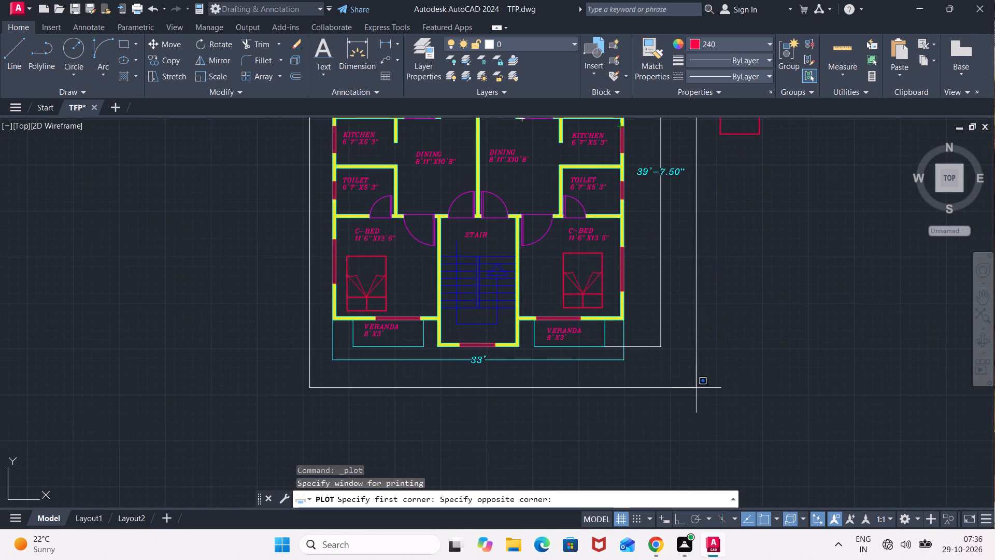
{"action": "left_click", "coordinate": [707, 405]}
Plot the sheet and save the PDF output in Documents under the name TFP.
{"action": "left_click", "coordinate": [573, 427]}
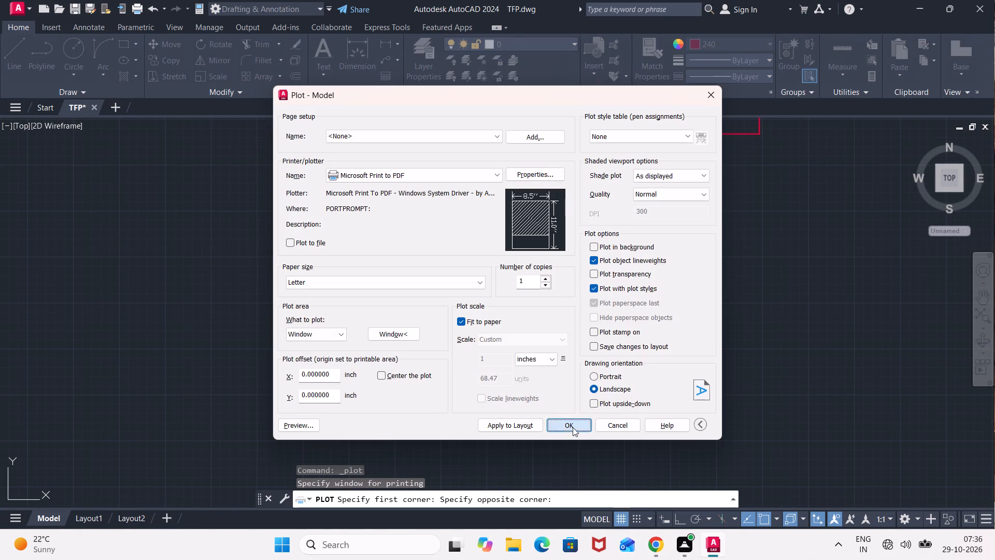
{"action": "left_click", "coordinate": [536, 305]}
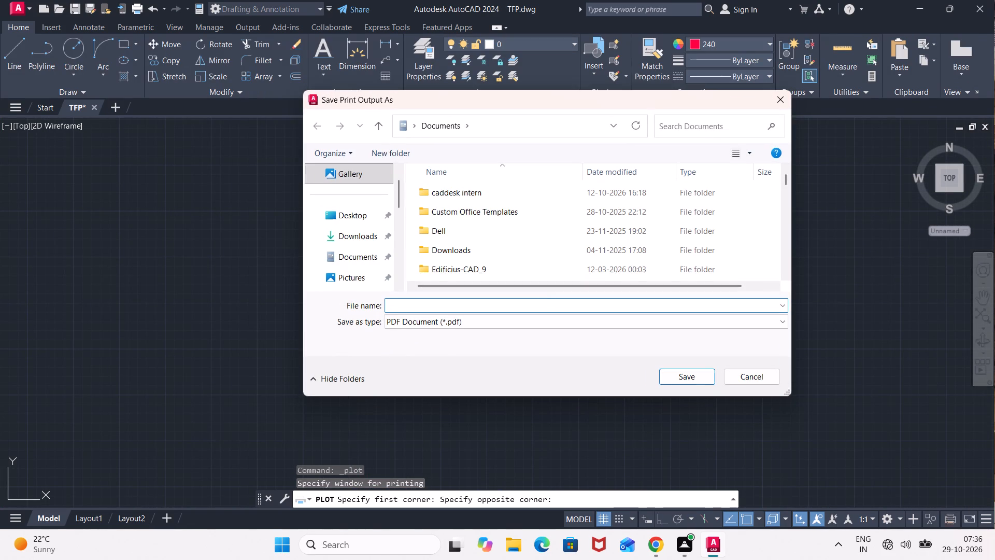
{"action": "key", "text": "t"}
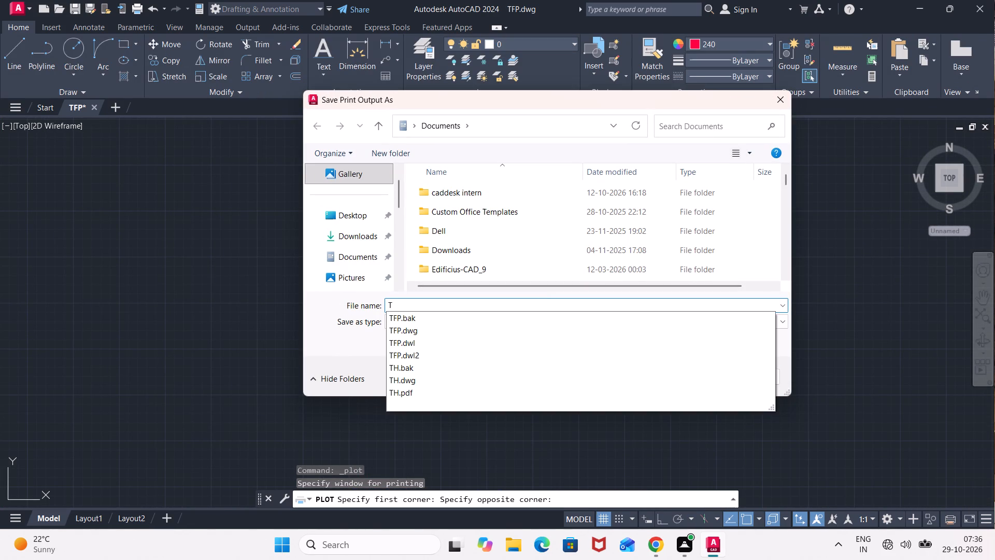
{"action": "type", "text": "FP"}
{"action": "key", "text": "Return"}
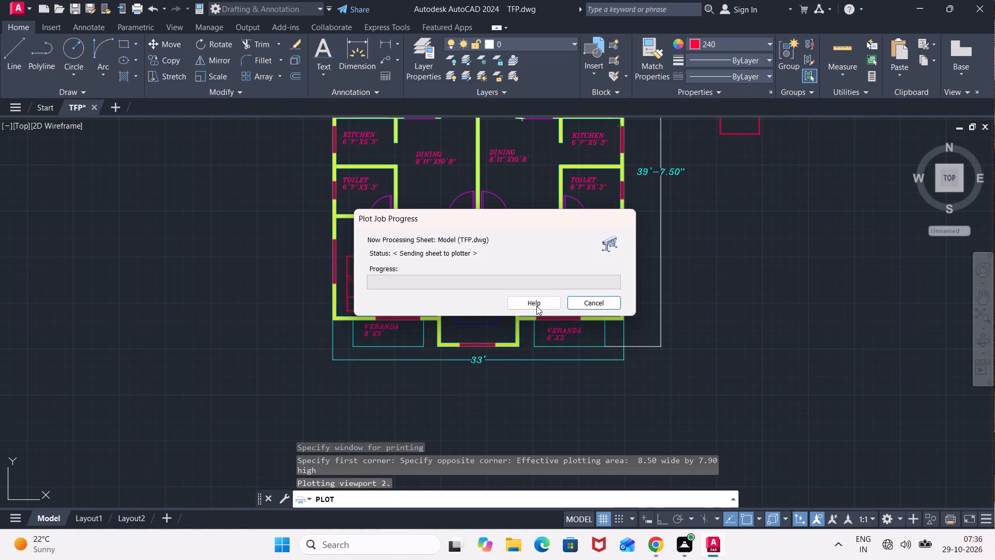
Erase the spare bed symbol standing outside the floor plan, east of the 39'-7.50" dimension.
{"action": "middle_click_drag", "start_coordinate": [767, 167], "coordinate": [757, 335]}
{"action": "left_click", "coordinate": [771, 235]}
{"action": "left_click", "coordinate": [700, 319]}
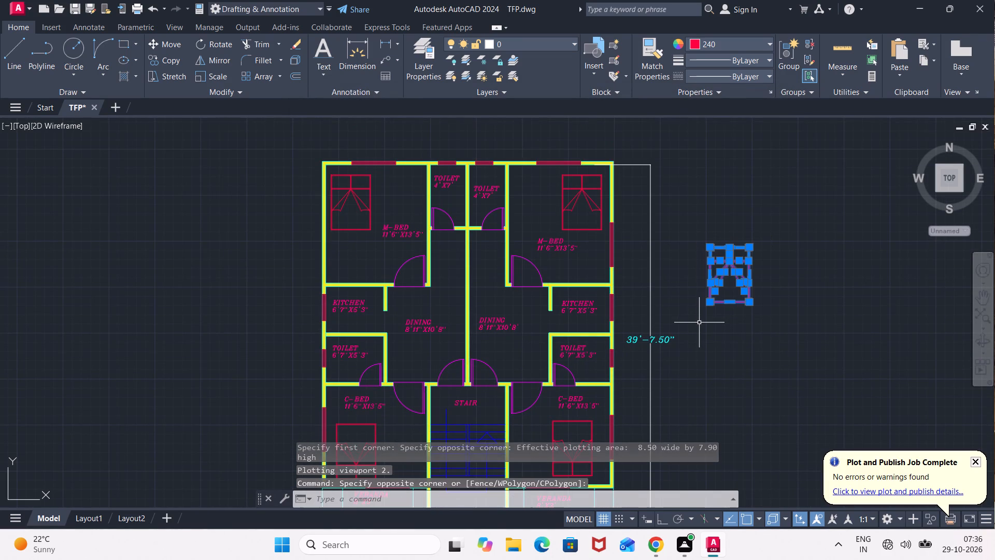
{"action": "key", "text": "Delete"}
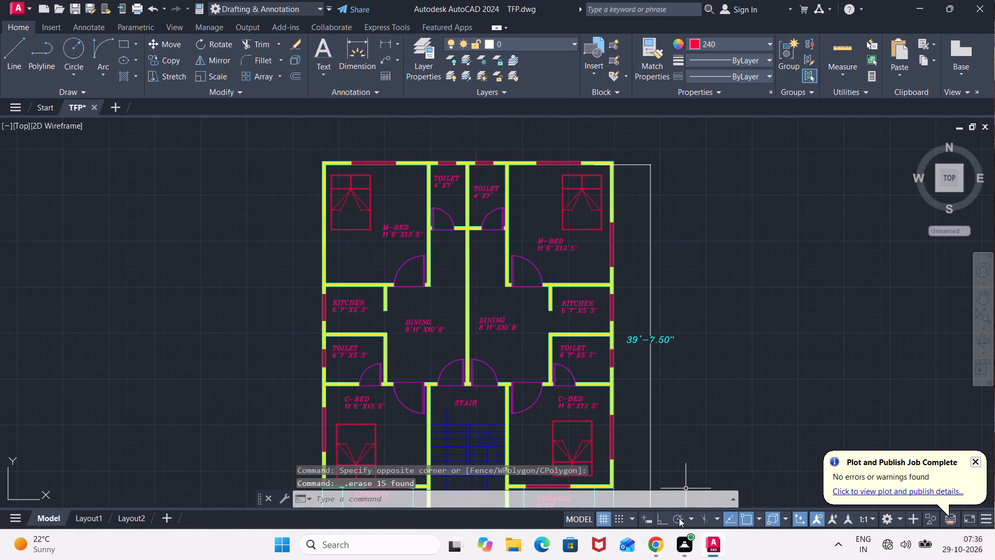